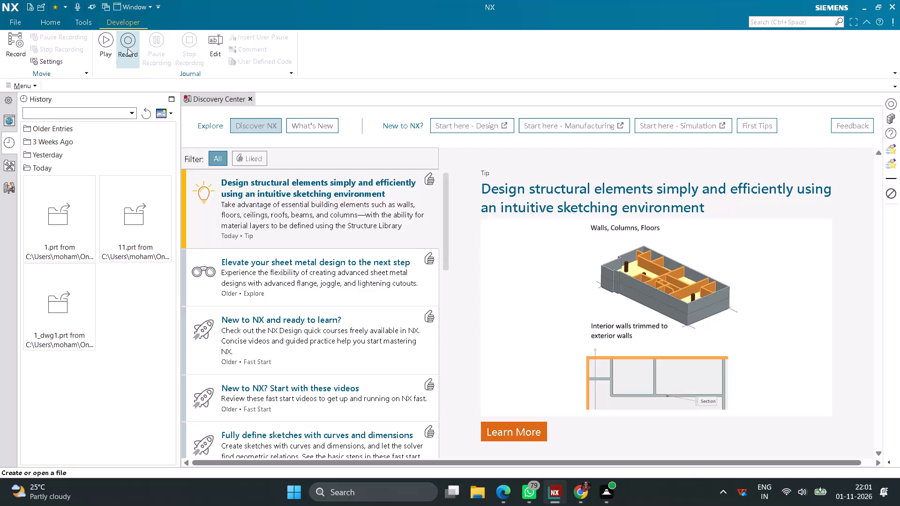
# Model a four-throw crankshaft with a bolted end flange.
# Start recording a C# journal named journal in the Desktop's internship folder.
pyautogui.click(277, 292)
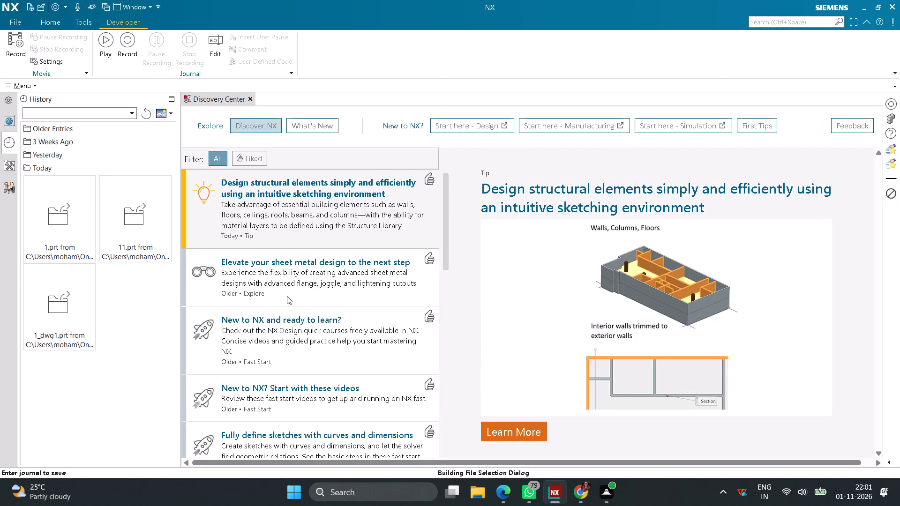
pyautogui.scroll(4, 315, 193)
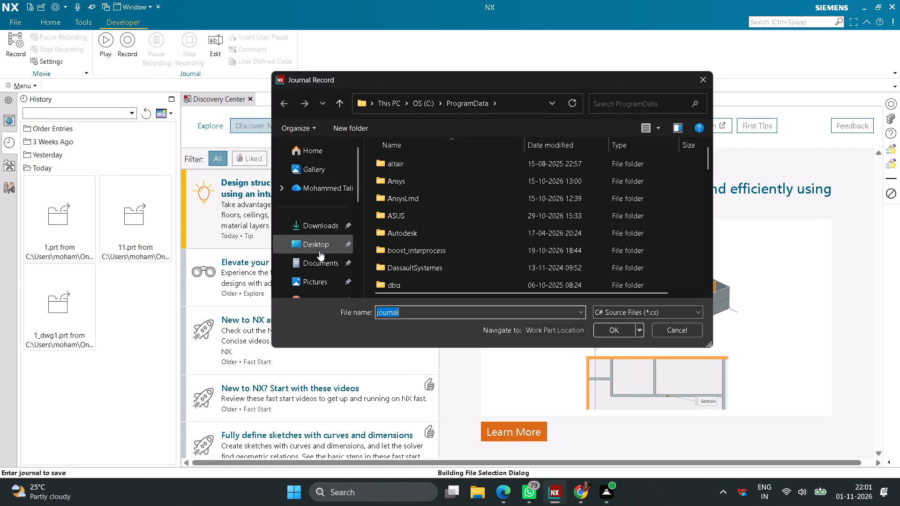
pyautogui.doubleClick(319, 251)
pyautogui.doubleClick(589, 177)
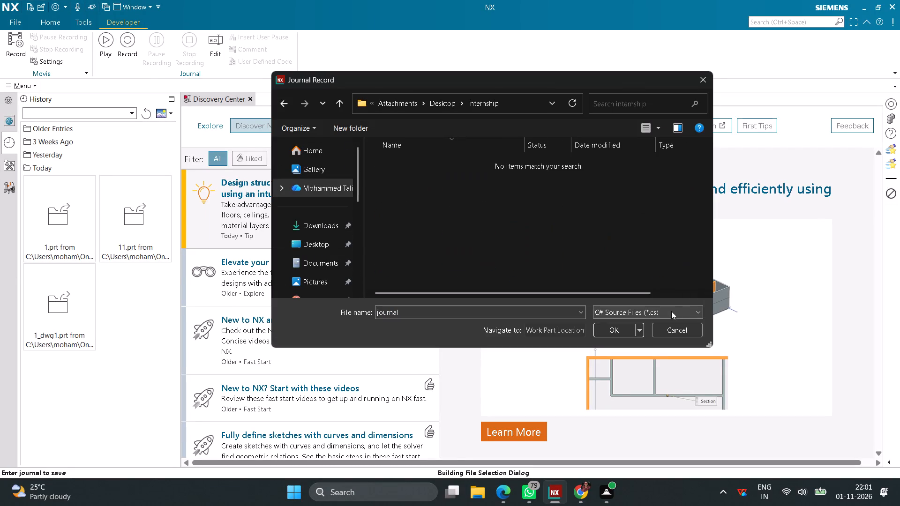
pyautogui.click(623, 331)
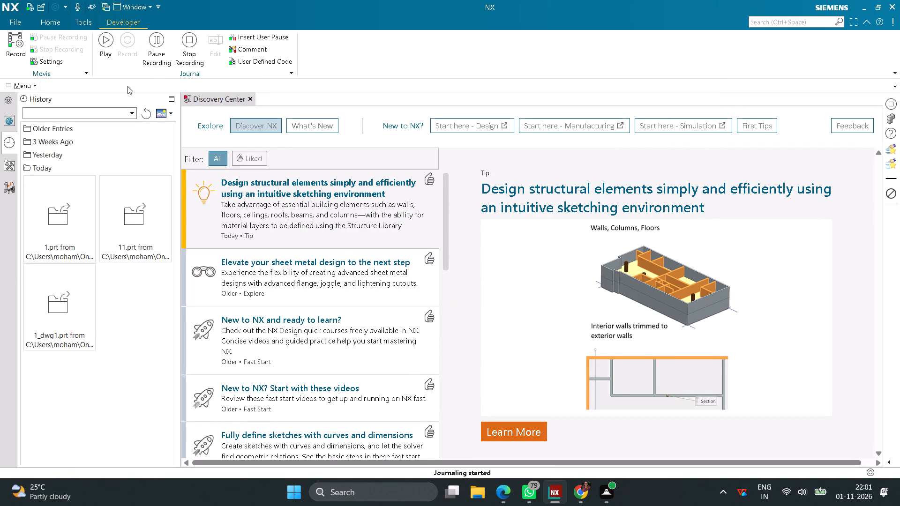
# Create a new millimetre part from the Model template, named 1.prt, in the Desktop's internship folder.
pyautogui.click(21, 23)
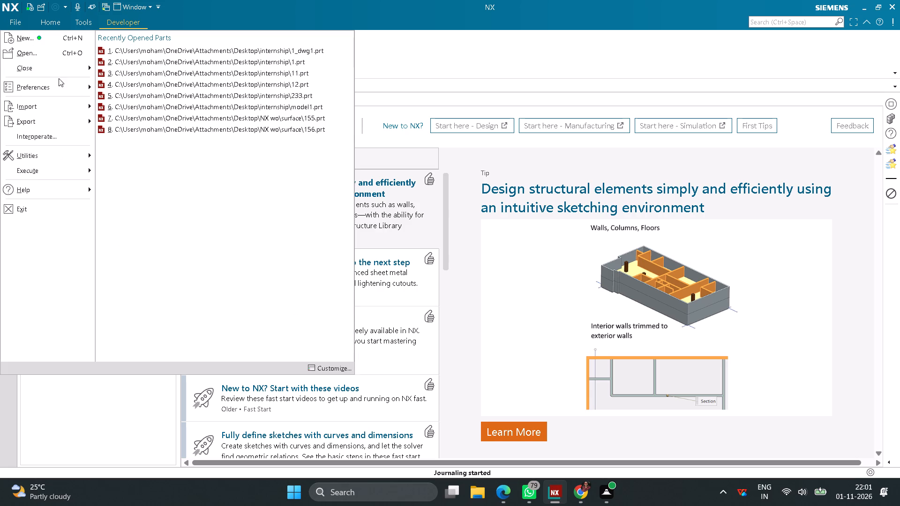
pyautogui.click(41, 43)
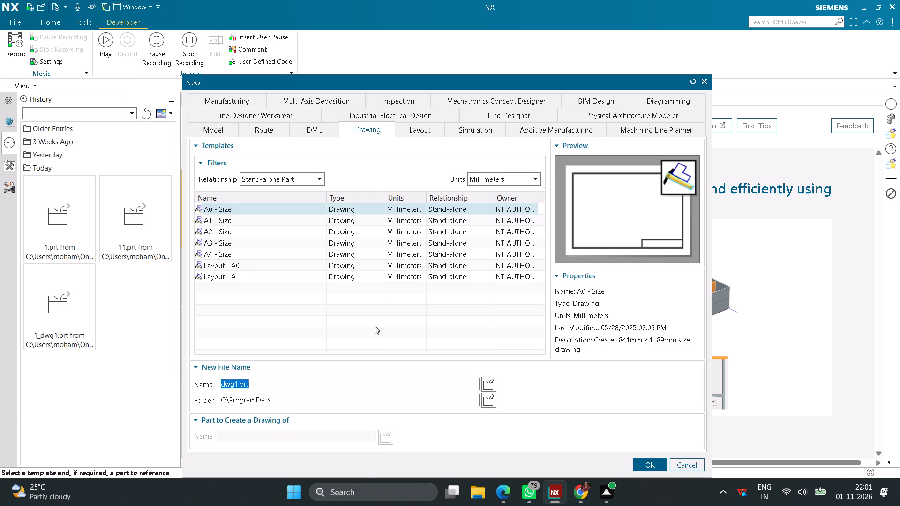
pyautogui.click(215, 128)
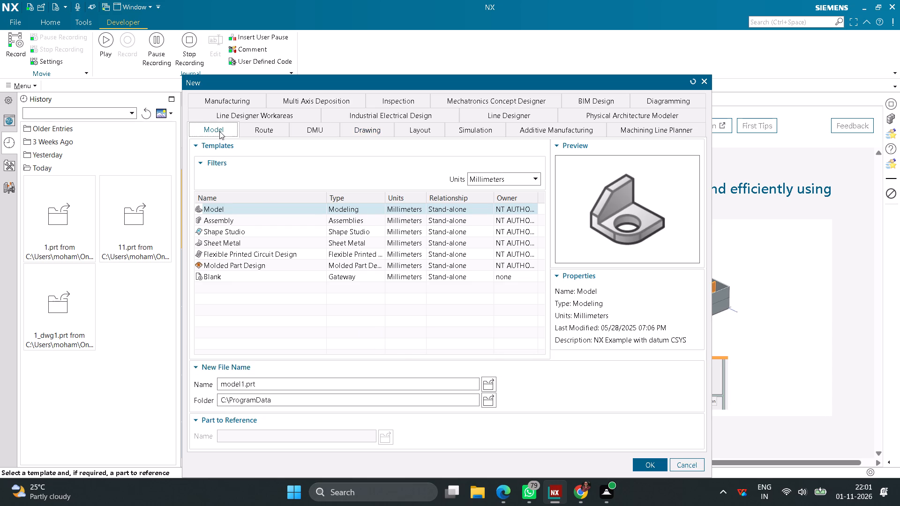
pyautogui.moveTo(284, 384); pyautogui.dragTo(162, 385)
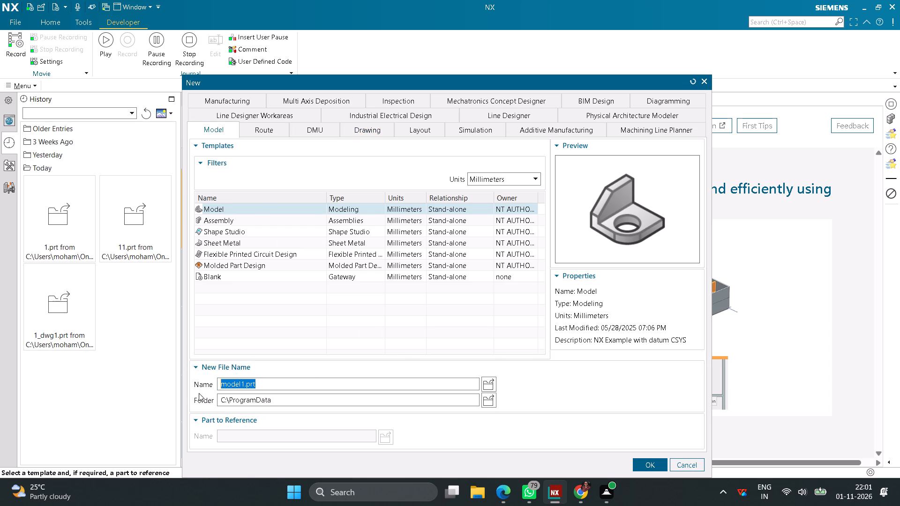
pyautogui.press('1')
pyautogui.click(492, 403)
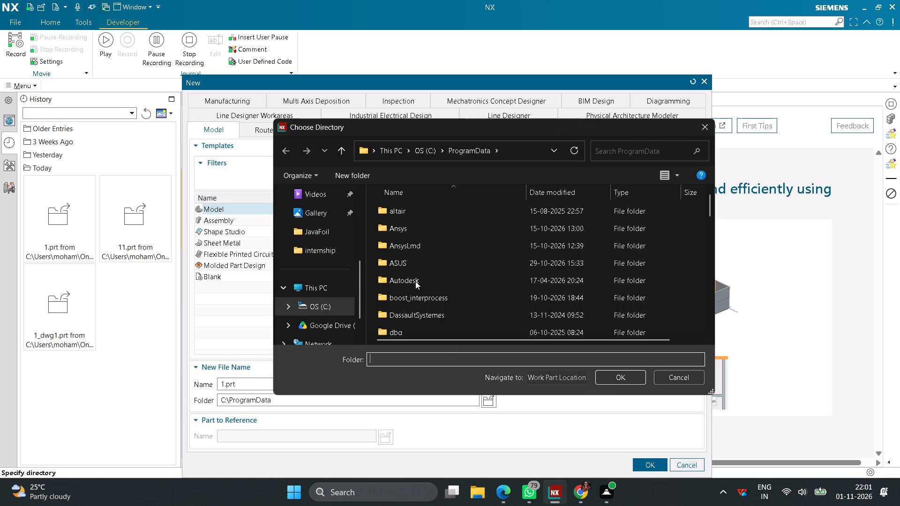
pyautogui.scroll(2, 328, 231)
pyautogui.doubleClick(328, 271)
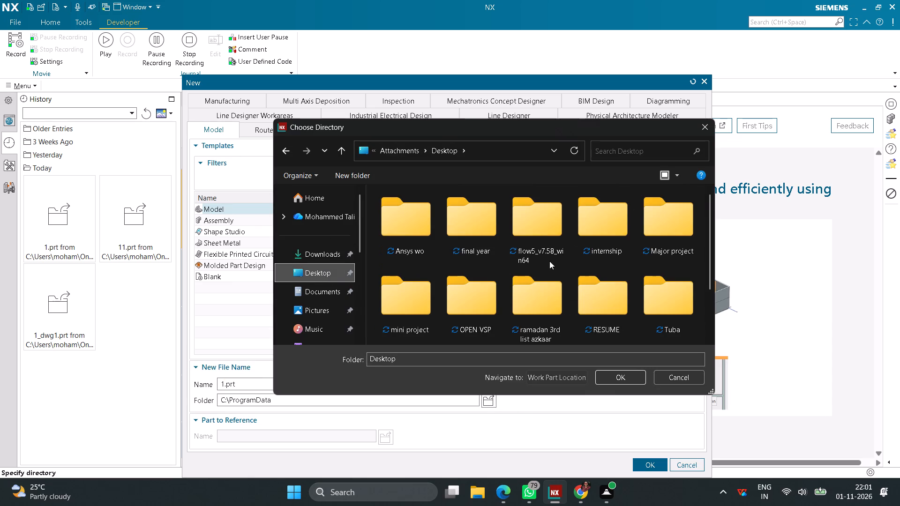
pyautogui.click(586, 226)
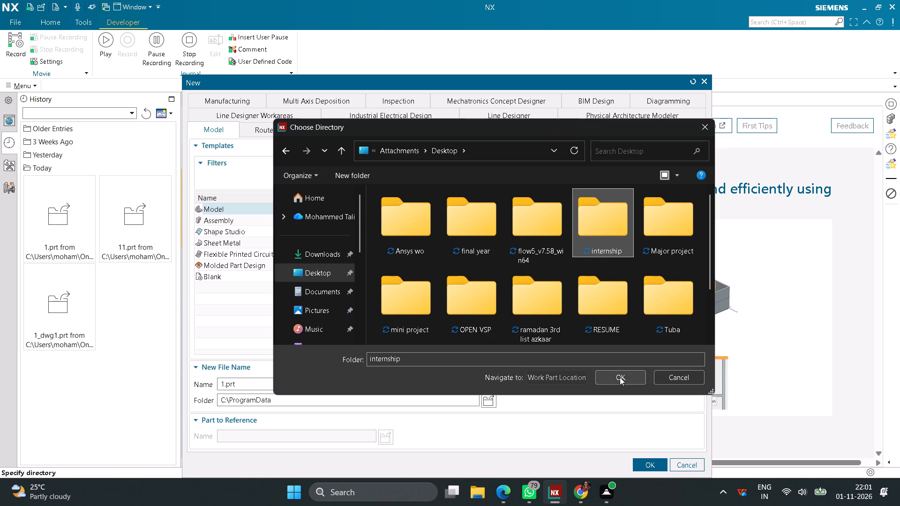
pyautogui.click(620, 377)
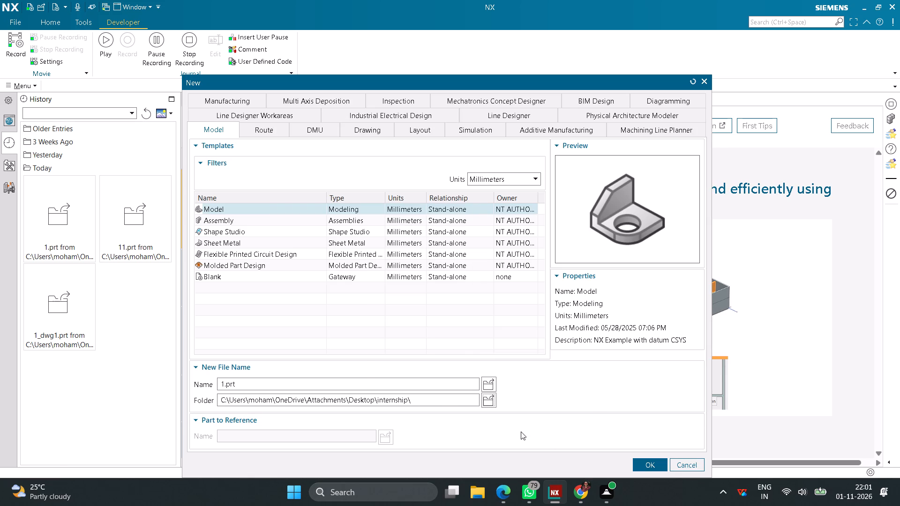
pyautogui.click(639, 467)
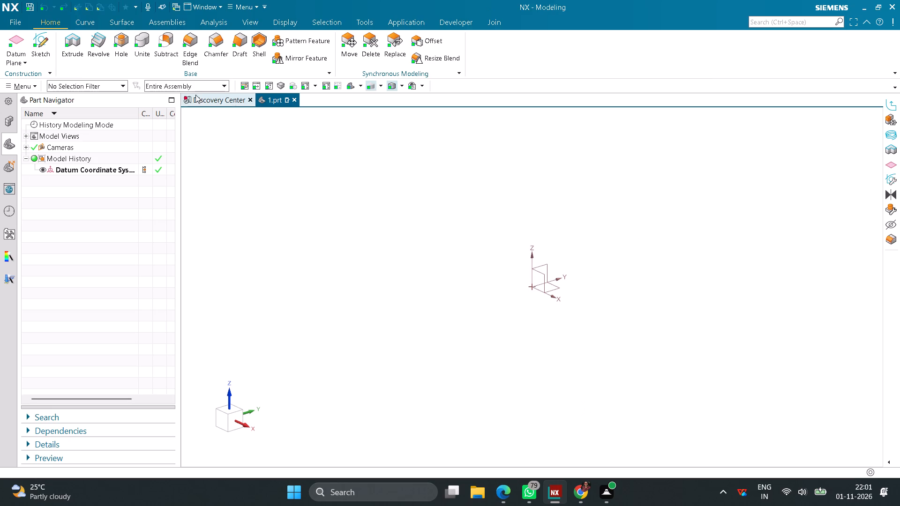
# Sketch a 32 mm diameter circle centred on the origin of the Right plane and finish the sketch.
pyautogui.click(52, 50)
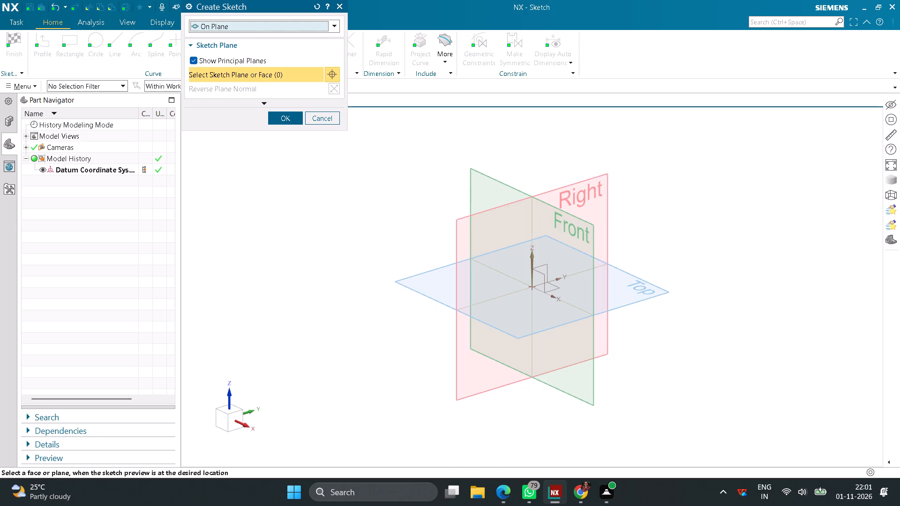
pyautogui.click(457, 231)
pyautogui.click(291, 120)
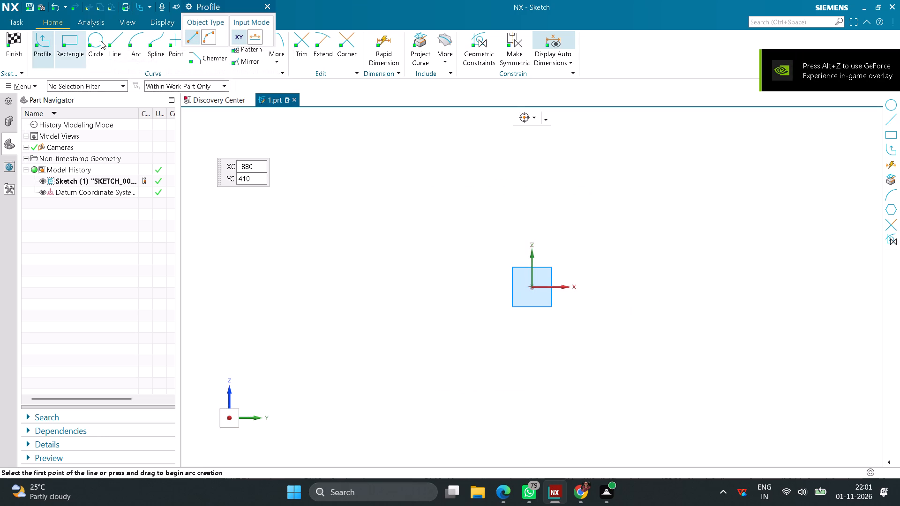
pyautogui.click(100, 41)
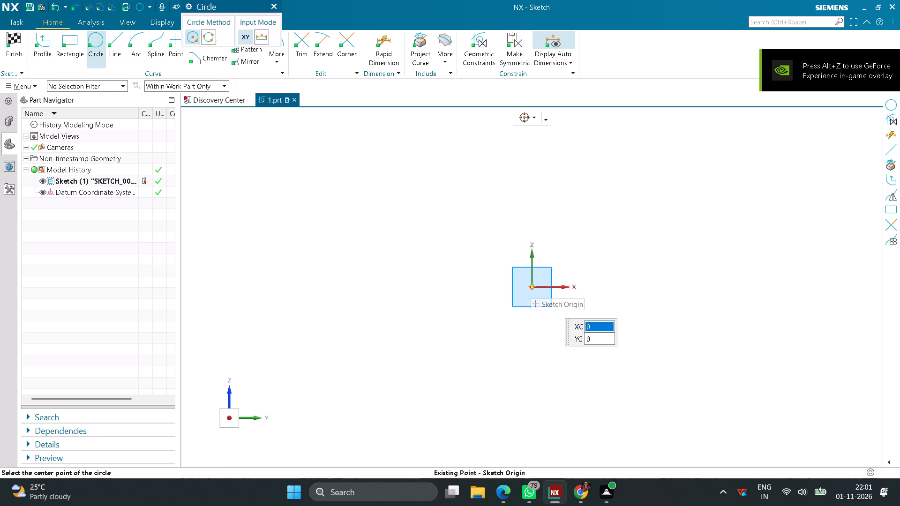
pyautogui.click(532, 285)
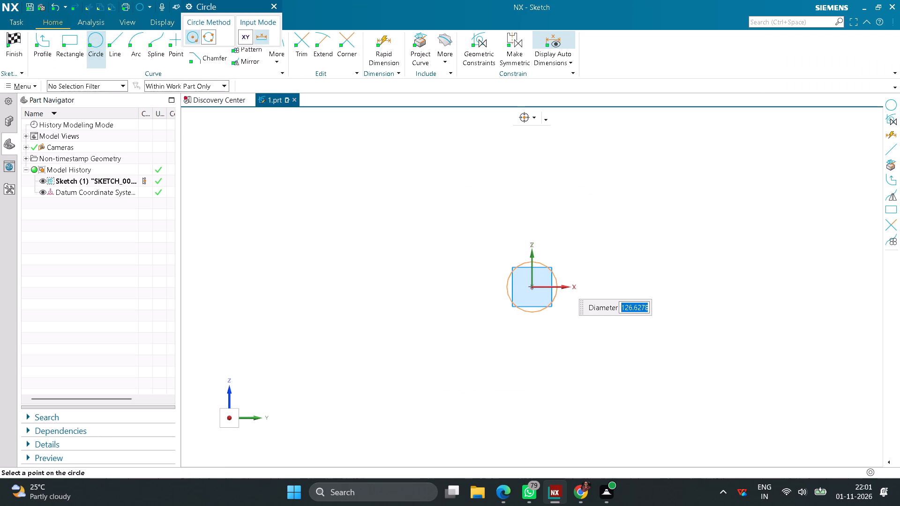
pyautogui.write('32')
pyautogui.press('Return')
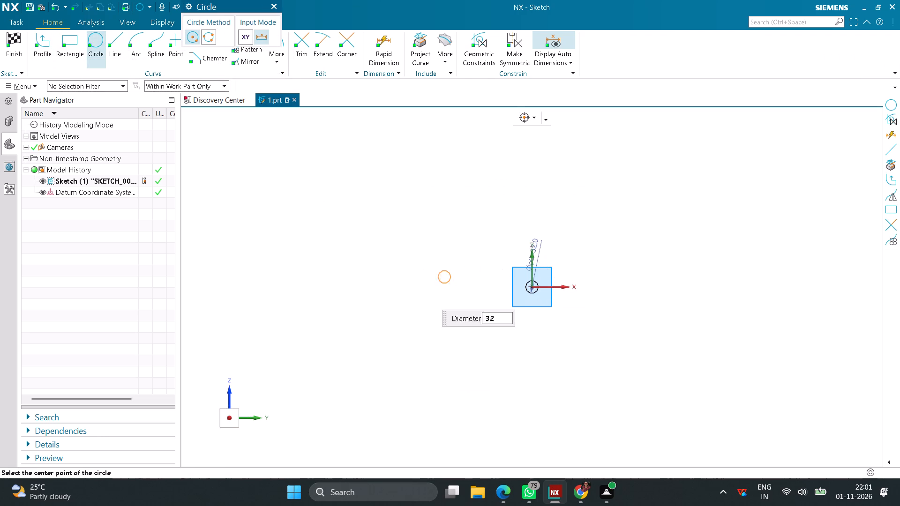
pyautogui.scroll(1, 408, 277)
pyautogui.middleClick(408, 277)
pyautogui.click(9, 45)
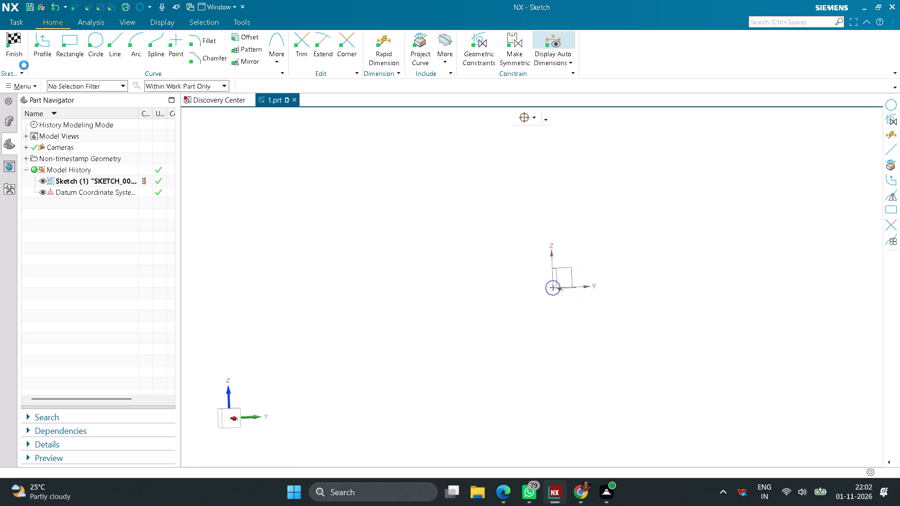
# Extrude the 32 mm circle to a distance of 88 mm as a solid.
pyautogui.click(76, 40)
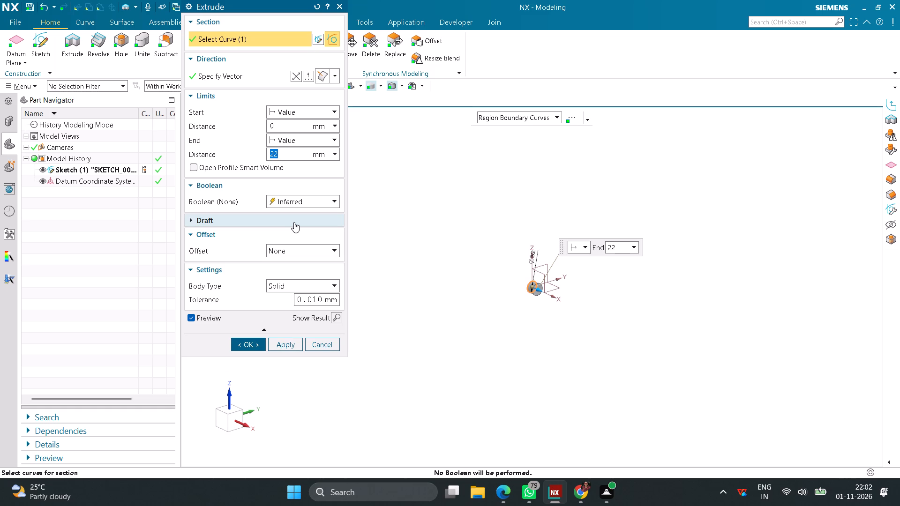
pyautogui.write('88')
pyautogui.press('Return')
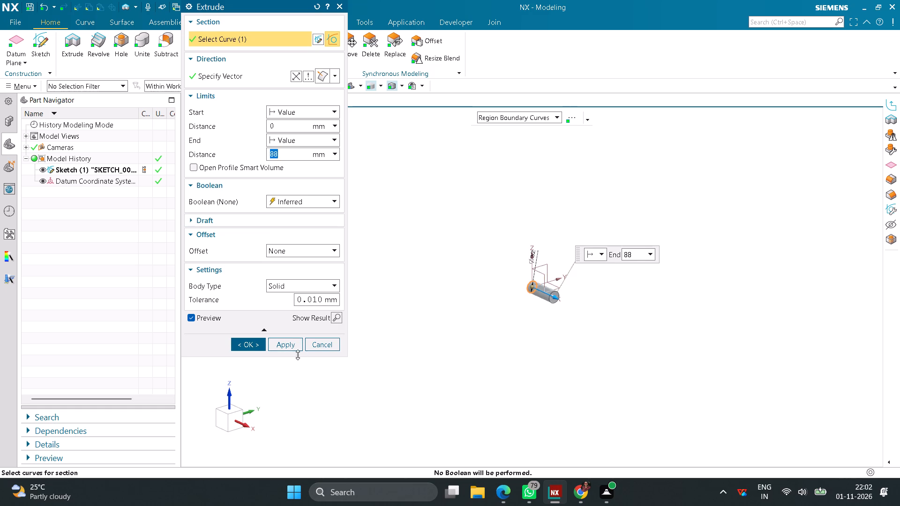
pyautogui.click(247, 342)
# Sketch a 64 mm diameter circle centred on the origin on the cylinder's free end face and finish the sketch.
pyautogui.click(40, 37)
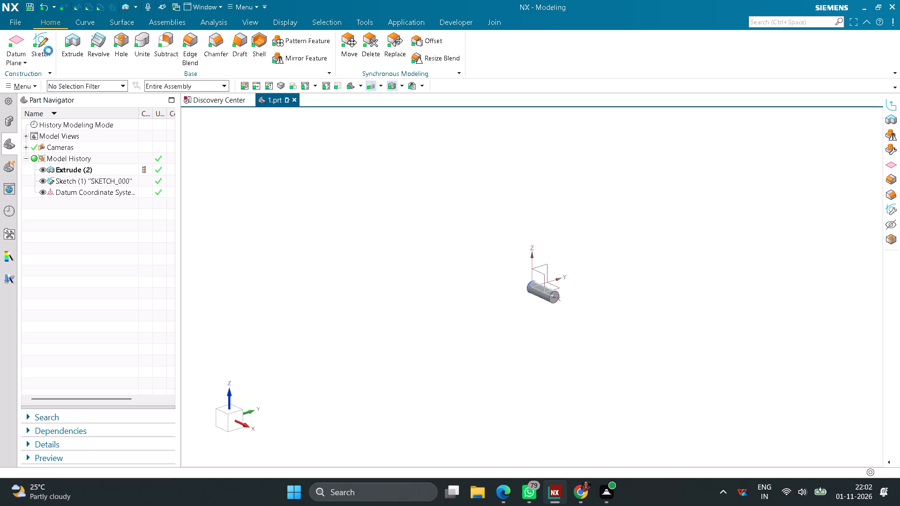
pyautogui.scroll(6, 561, 298)
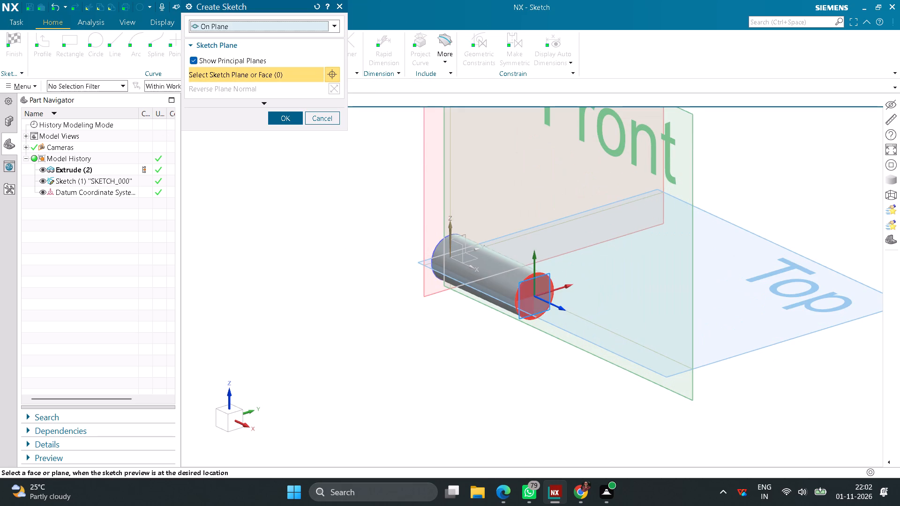
pyautogui.click(524, 300)
pyautogui.click(293, 121)
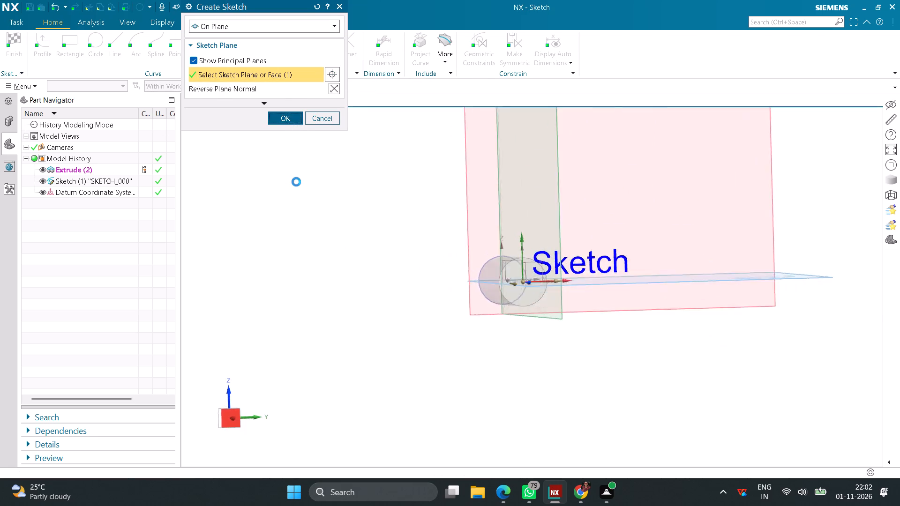
pyautogui.click(96, 46)
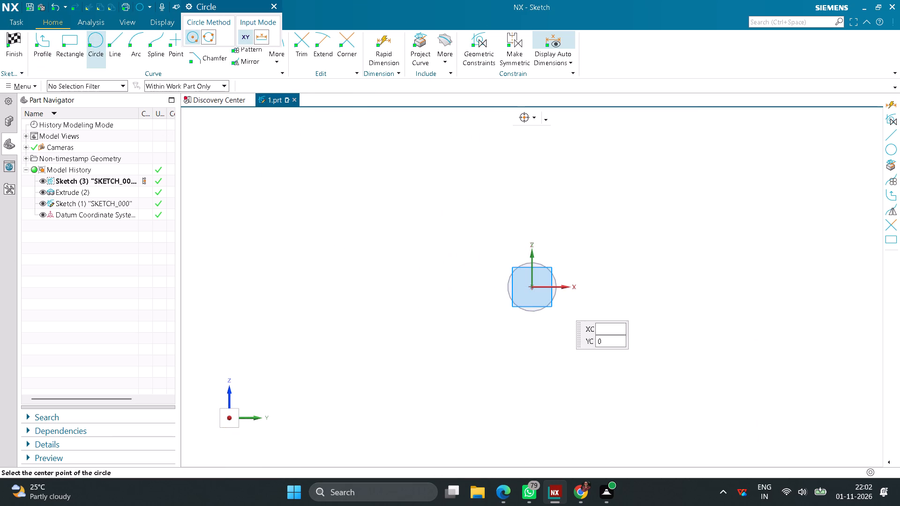
pyautogui.click(532, 285)
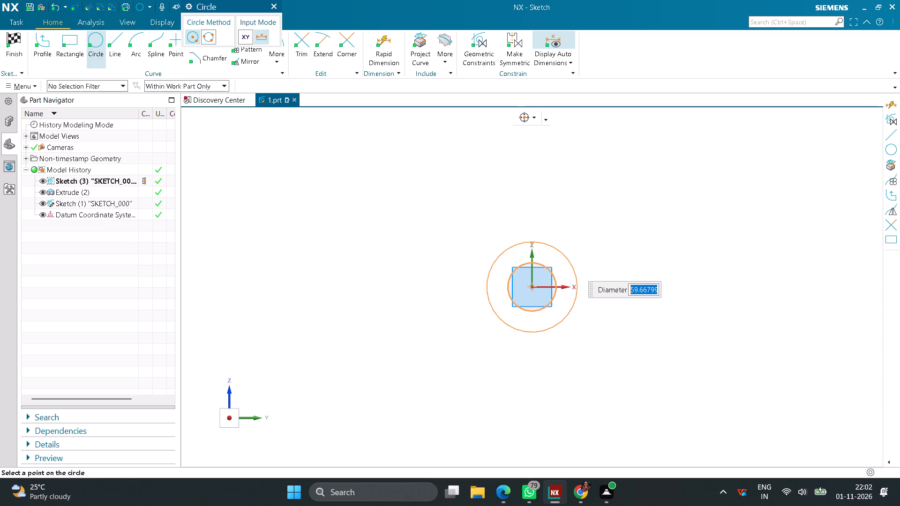
pyautogui.write('64')
pyautogui.press('Return')
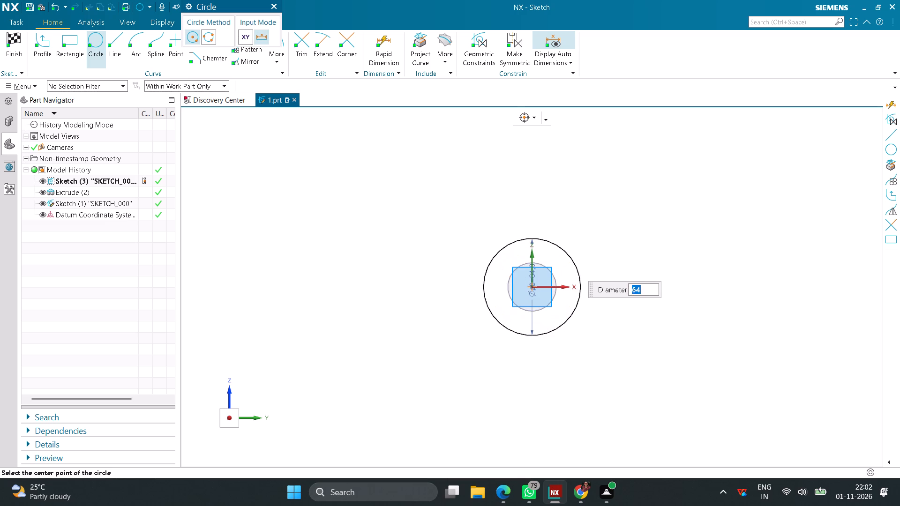
pyautogui.middleClick(336, 246)
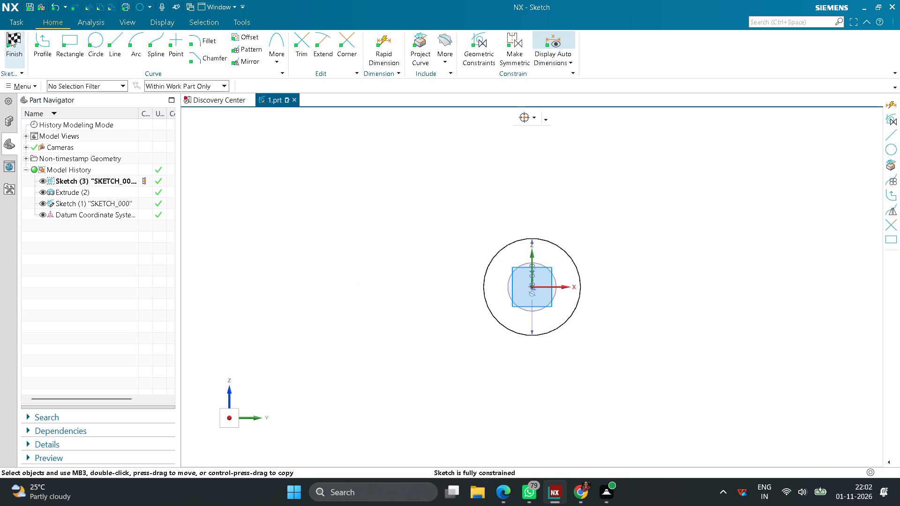
pyautogui.click(11, 38)
# Extrude the 64 mm circle outward by 124-88 mm, uniting it with the existing cylinder.
pyautogui.click(80, 44)
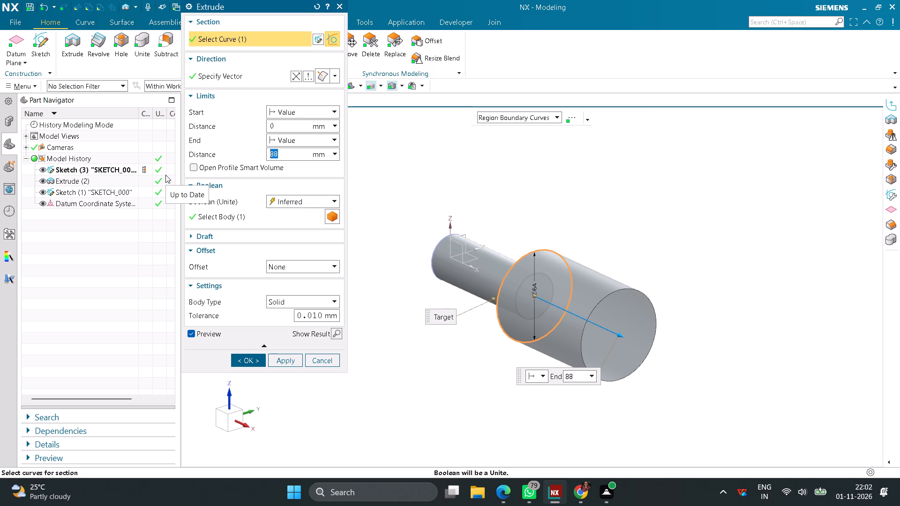
pyautogui.write('124')
pyautogui.press('-')
pyautogui.write('88')
pyautogui.press('Return')
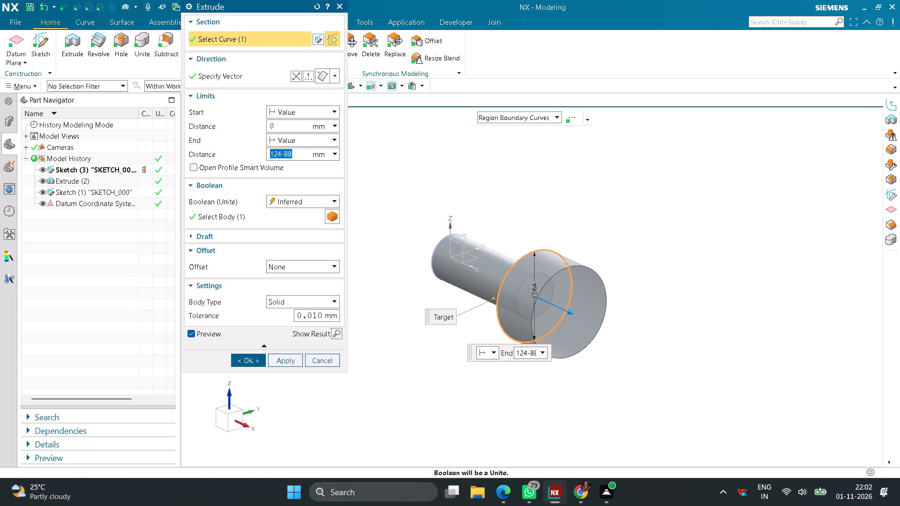
pyautogui.click(259, 365)
# Sketch a 72 mm diameter circle centred on the origin on the 64 mm cylinder's free end face and finish the sketch.
pyautogui.click(44, 47)
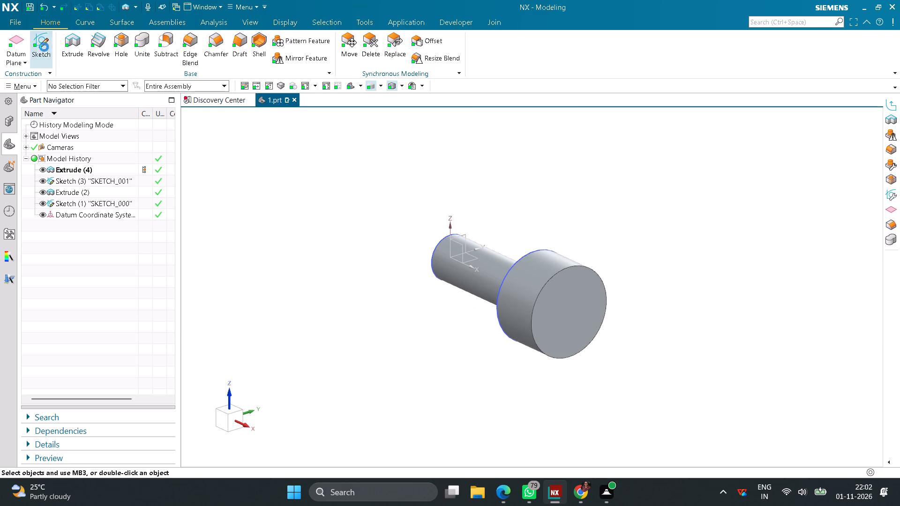
pyautogui.click(541, 302)
pyautogui.click(286, 121)
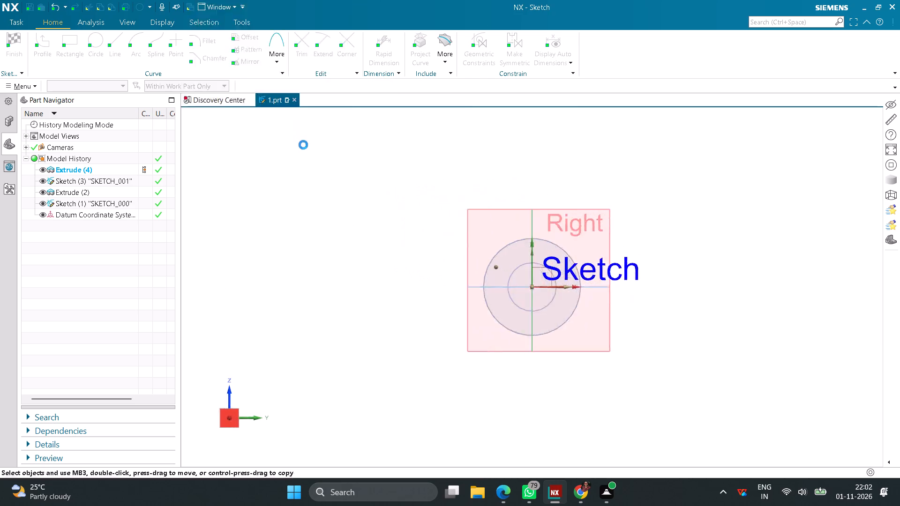
pyautogui.click(93, 43)
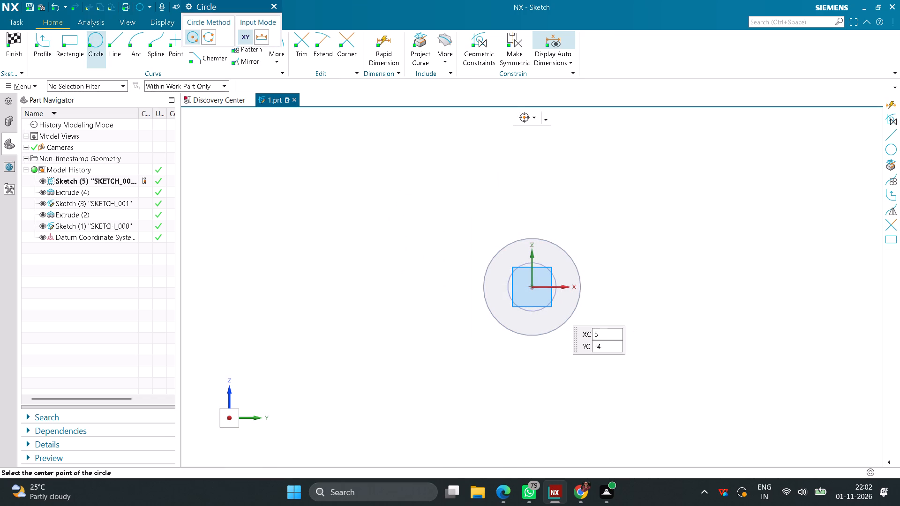
pyautogui.click(532, 286)
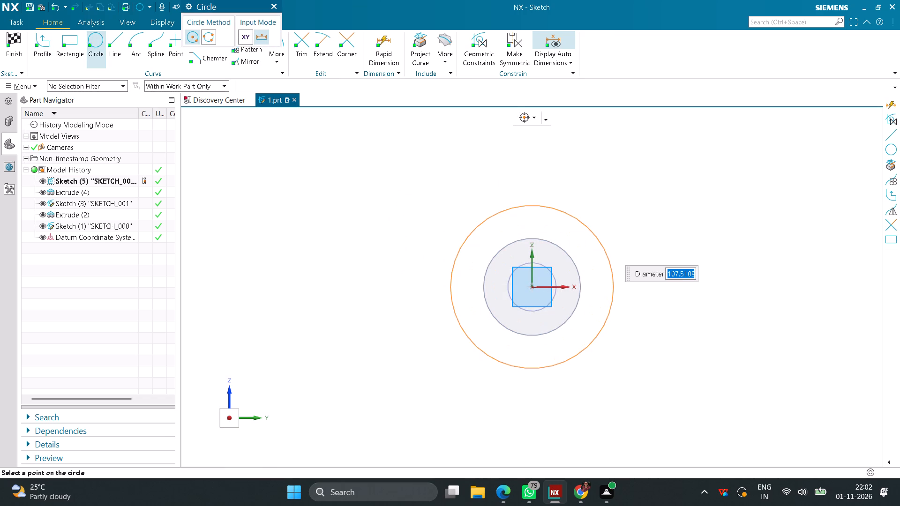
pyautogui.write('72')
pyautogui.press('Return')
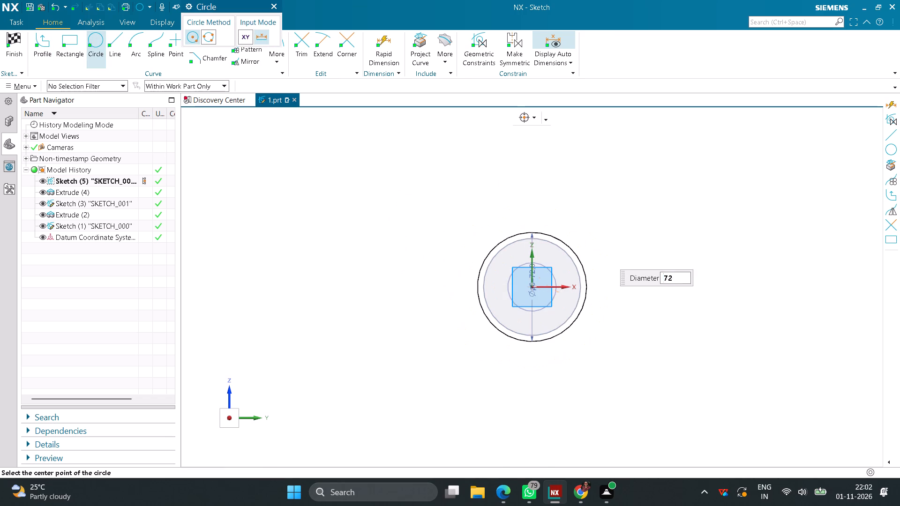
pyautogui.moveTo(318, 227); pyautogui.dragTo(321, 222, button='middle')
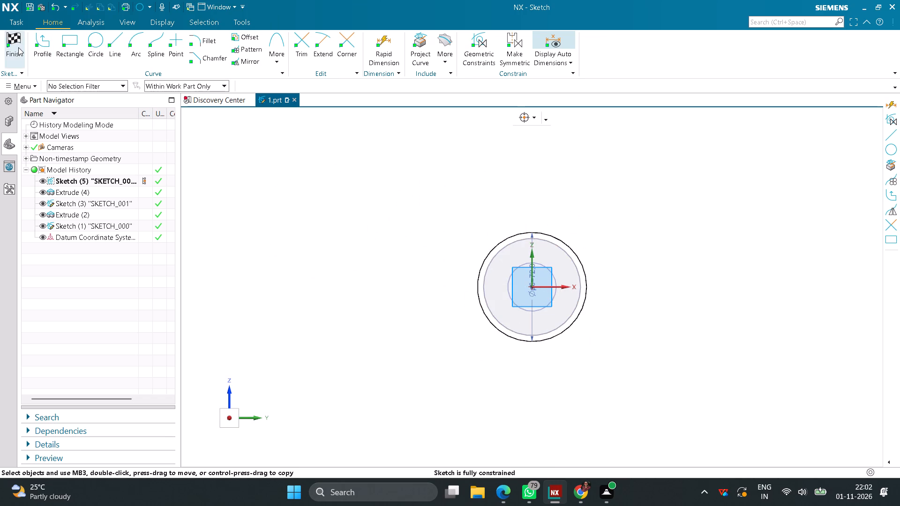
pyautogui.click(18, 47)
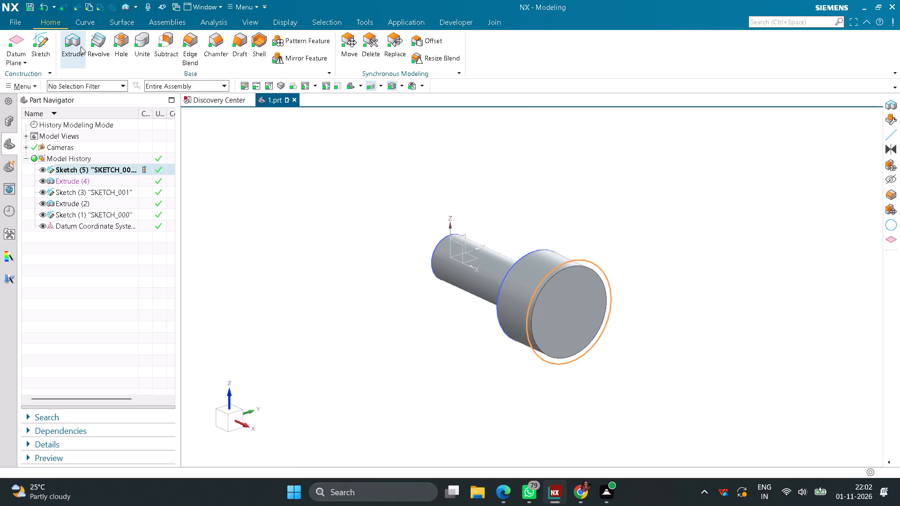
# Extrude the 72 mm circle outward by 2 mm, uniting it with the existing body as a thin flange.
pyautogui.click(77, 44)
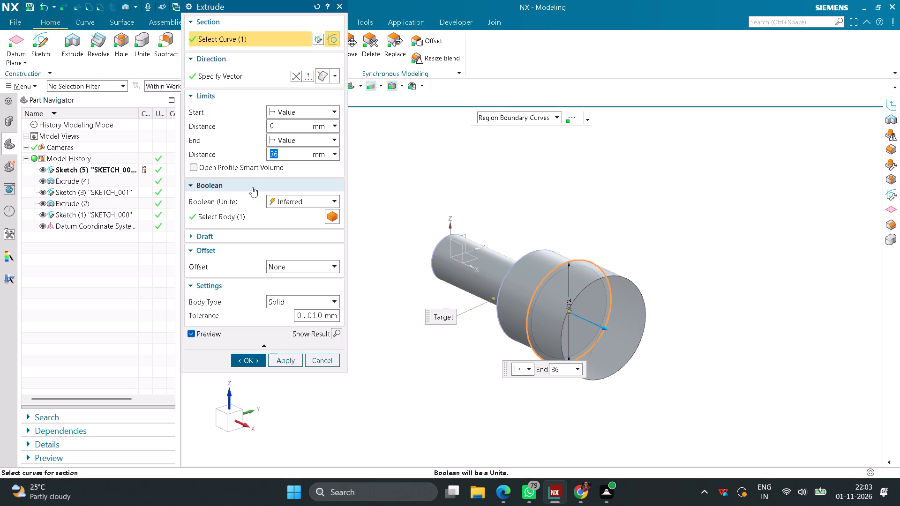
pyautogui.press('2')
pyautogui.press('Return')
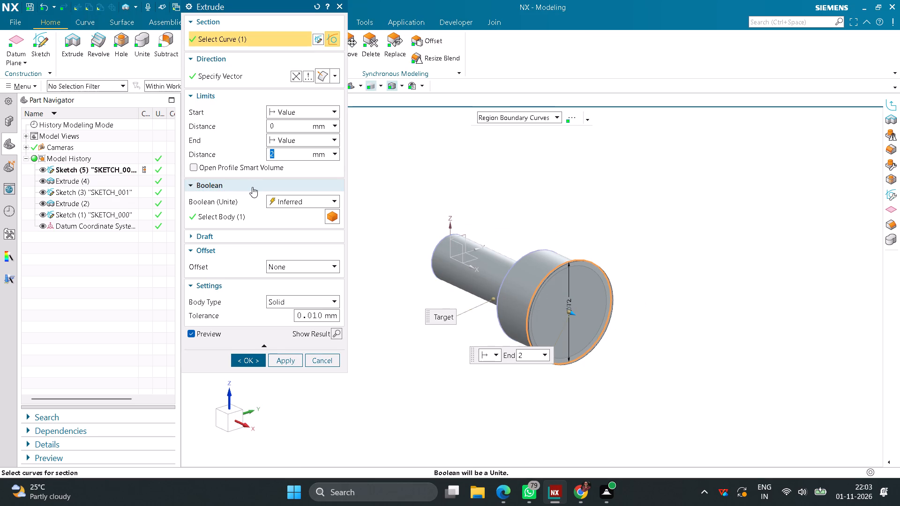
pyautogui.click(699, 290)
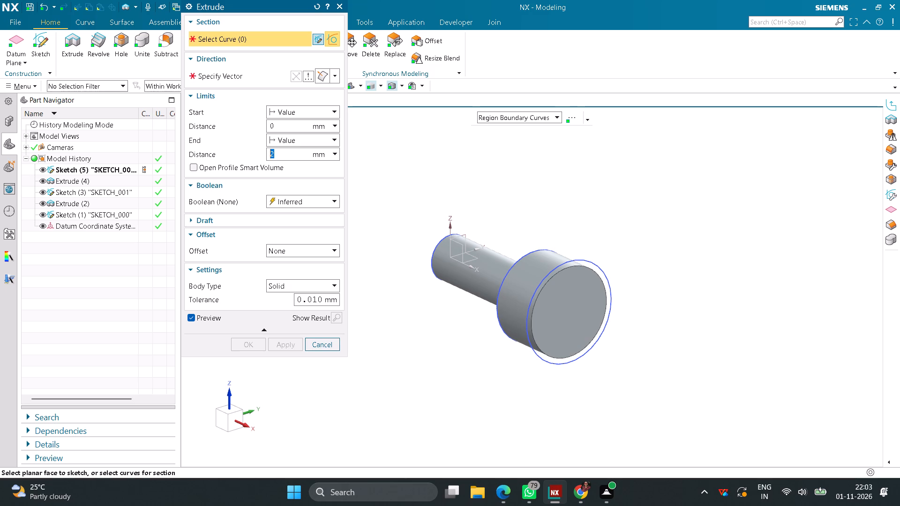
pyautogui.moveTo(418, 336); pyautogui.dragTo(435, 342, button='middle')
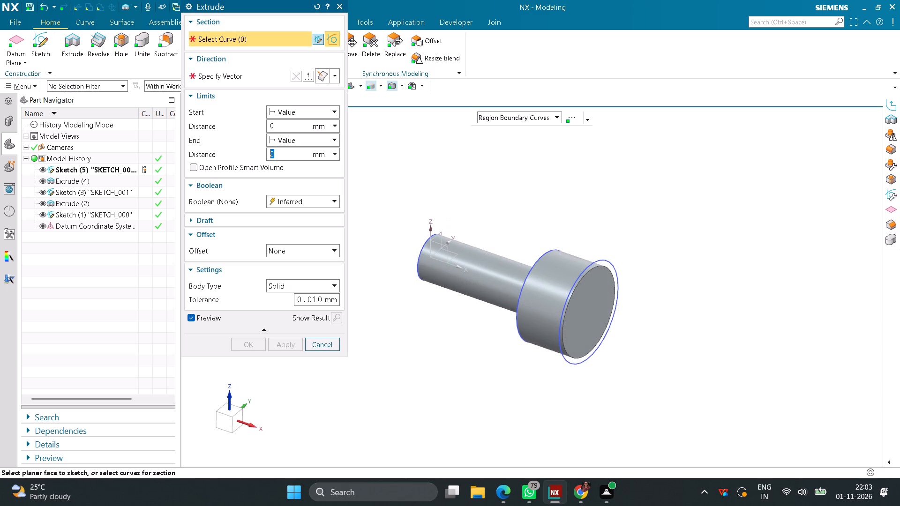
pyautogui.click(595, 265)
pyautogui.moveTo(453, 338); pyautogui.dragTo(469, 338, button='middle')
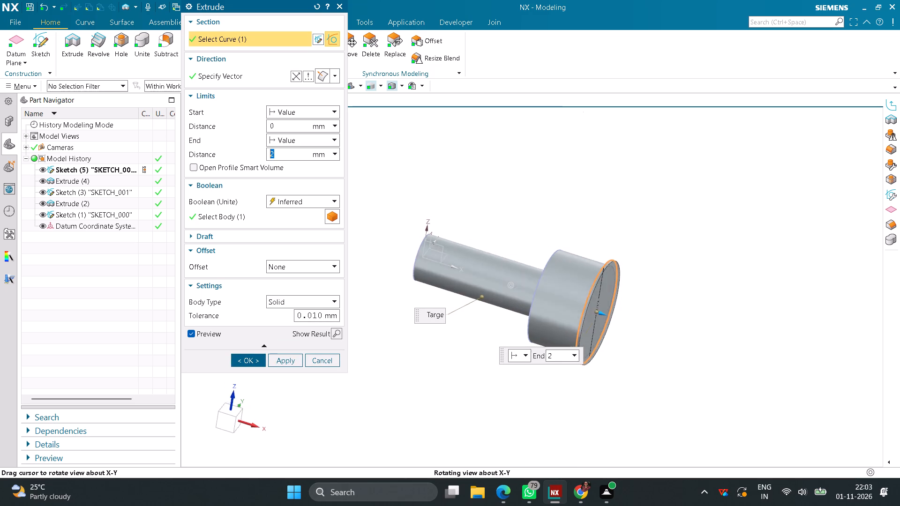
pyautogui.moveTo(469, 338); pyautogui.dragTo(473, 343, button='middle')
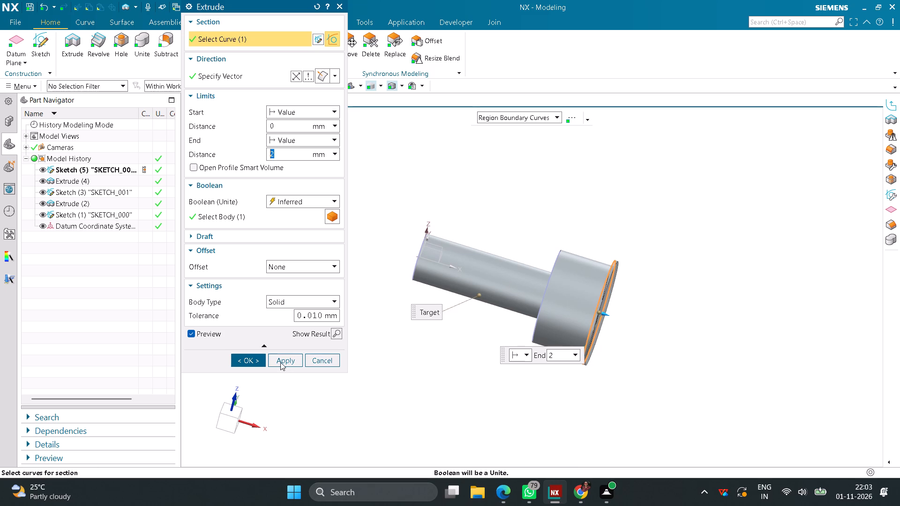
pyautogui.click(258, 355)
pyautogui.click(443, 368)
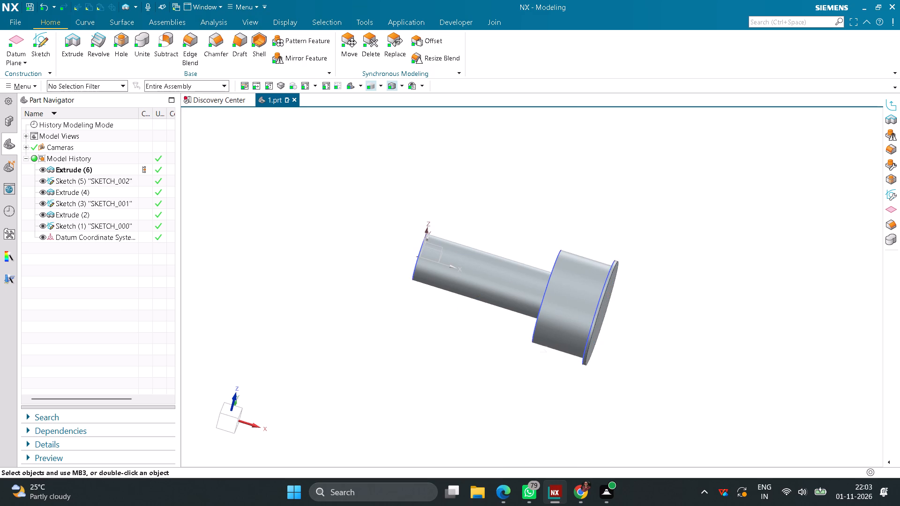
# Start a sketch on the flange's outer face and draw a 36 mm diameter circle about 41 mm below the origin.
pyautogui.click(39, 35)
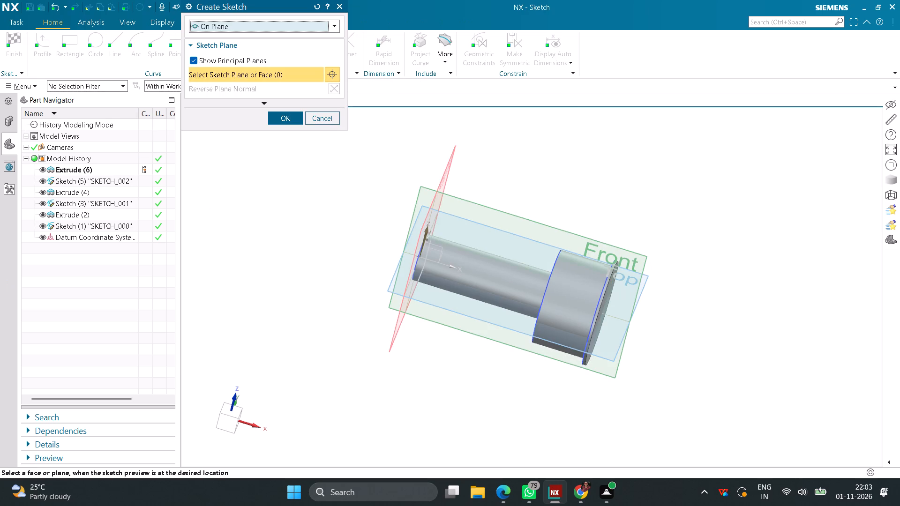
pyautogui.moveTo(660, 386); pyautogui.dragTo(630, 369, button='middle')
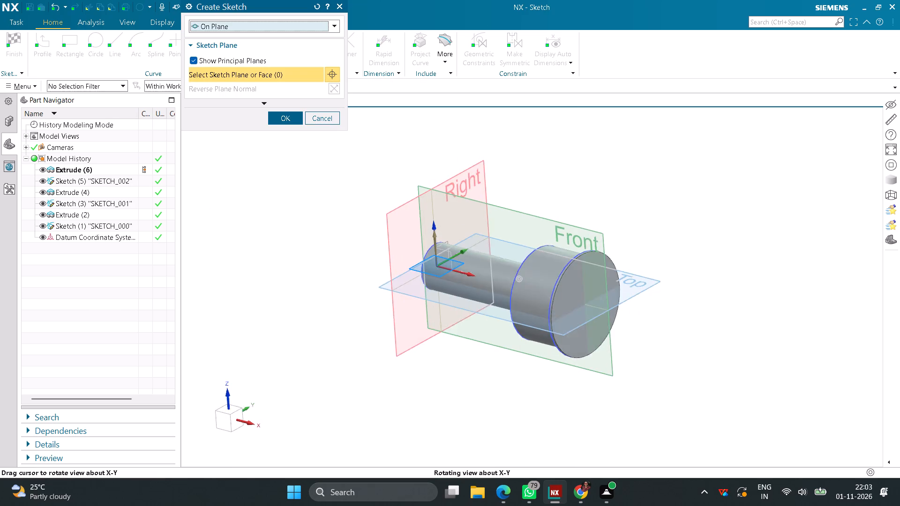
pyautogui.moveTo(630, 369); pyautogui.dragTo(618, 363, button='middle')
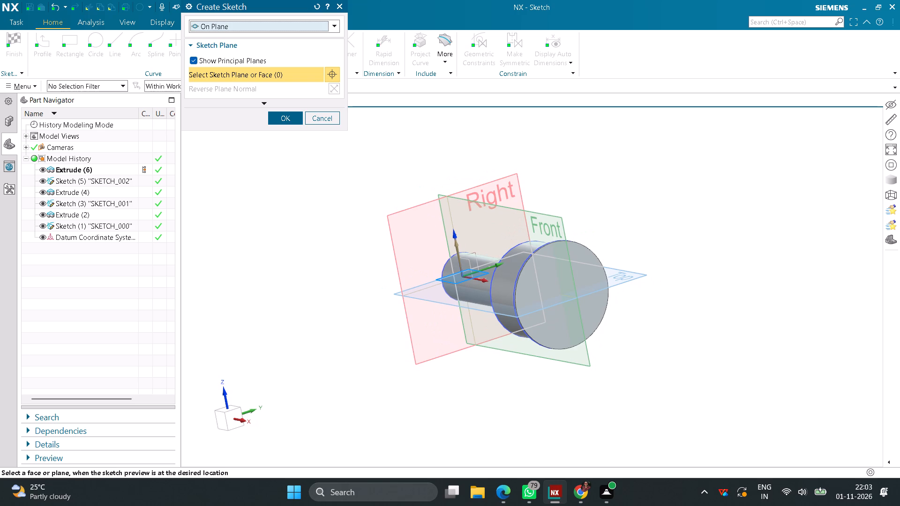
pyautogui.click(597, 320)
pyautogui.click(291, 122)
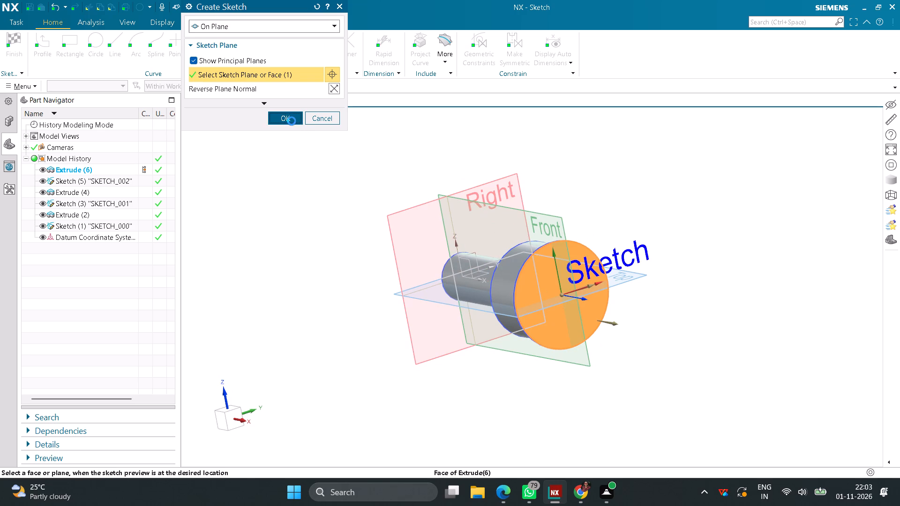
pyautogui.moveTo(647, 316); pyautogui.dragTo(613, 319, button='middle')
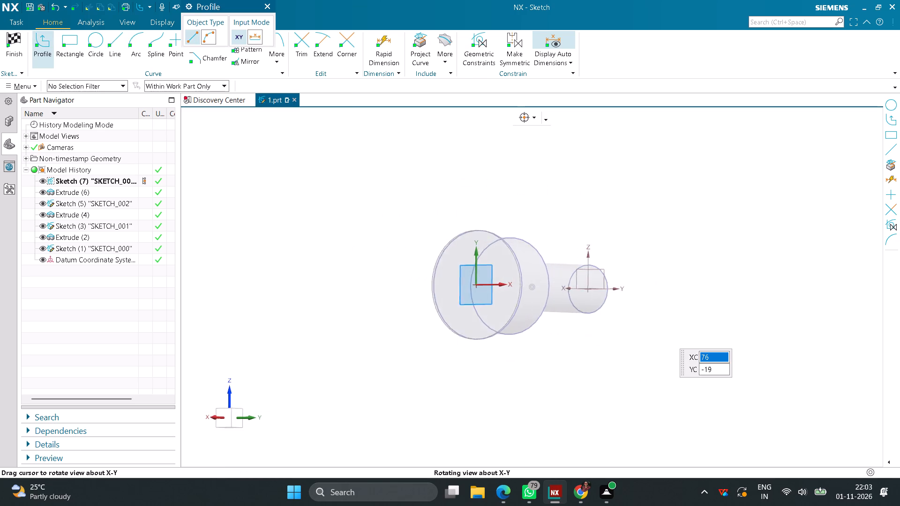
pyautogui.moveTo(613, 319); pyautogui.dragTo(513, 314, button='middle')
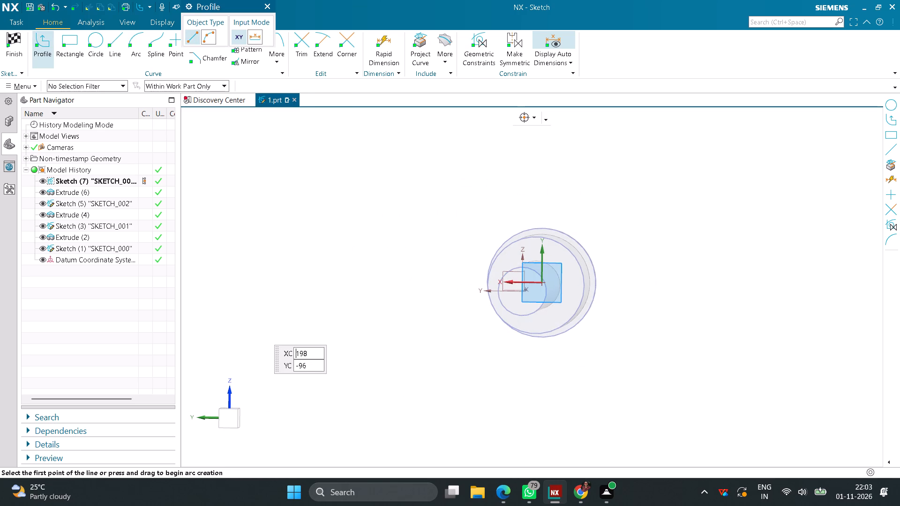
pyautogui.click(233, 419)
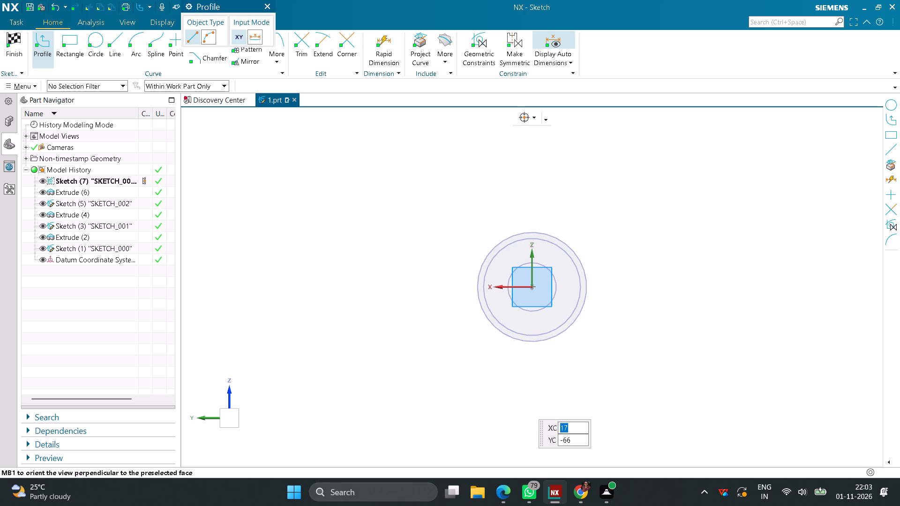
pyautogui.click(99, 41)
pyautogui.click(527, 350)
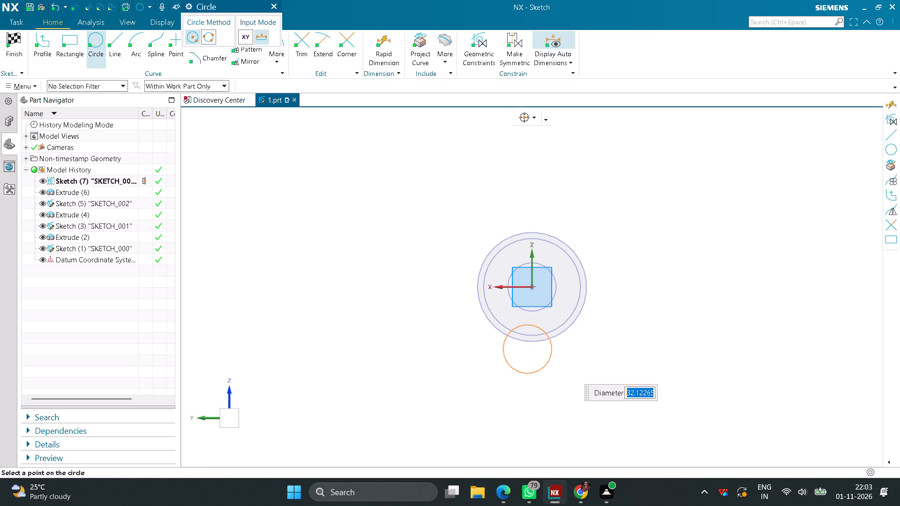
pyautogui.write('36')
pyautogui.press('Return')
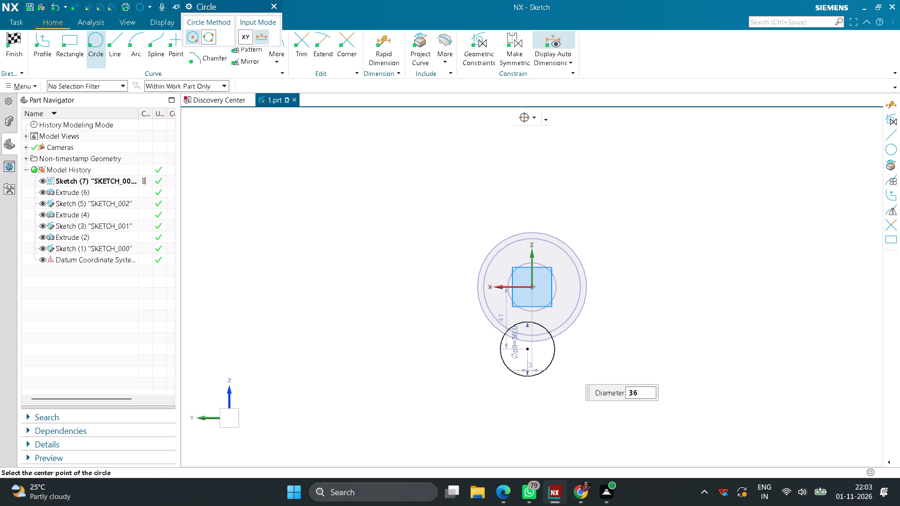
pyautogui.middleClick(679, 307)
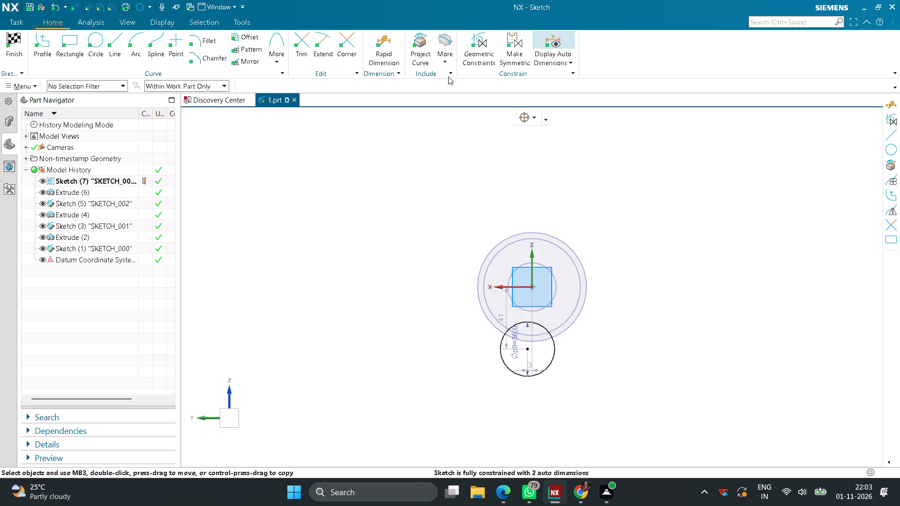
# Constrain the 36 mm circle's centre to be vertically aligned with the sketch origin.
pyautogui.click(482, 51)
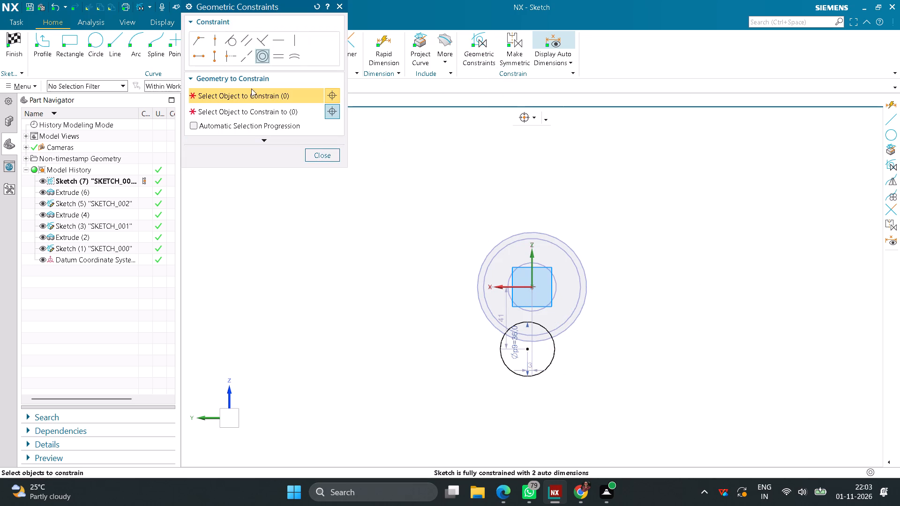
pyautogui.click(217, 55)
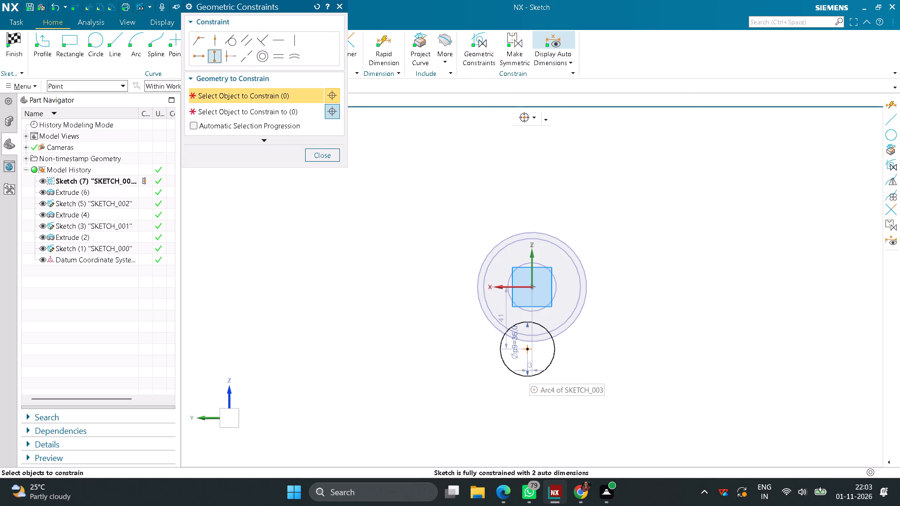
pyautogui.click(527, 349)
pyautogui.click(241, 117)
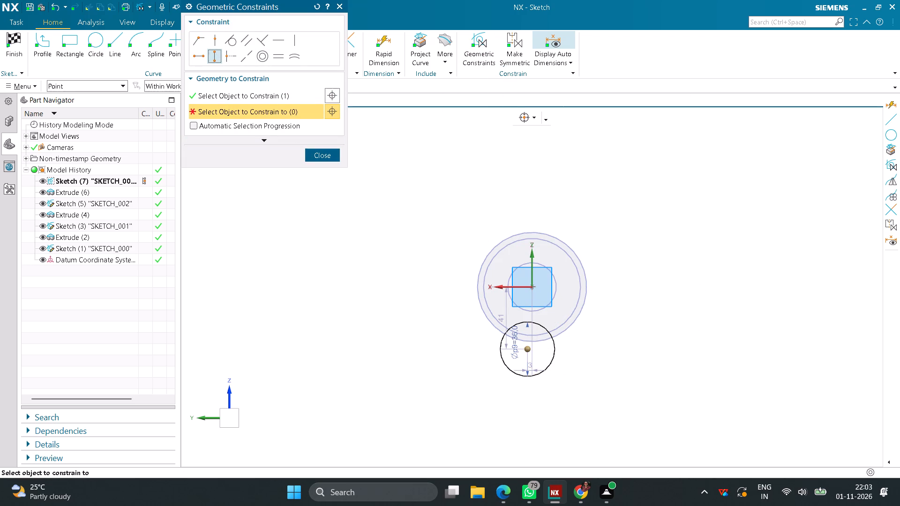
pyautogui.click(532, 287)
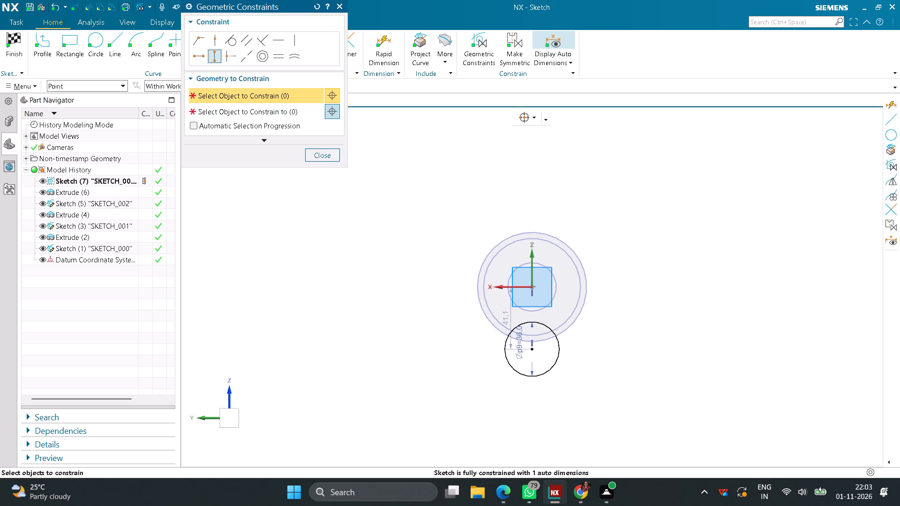
pyautogui.click(311, 154)
# Dimension the vertical distance from the origin to the 36 mm circle's centre as 44 mm.
pyautogui.click(375, 56)
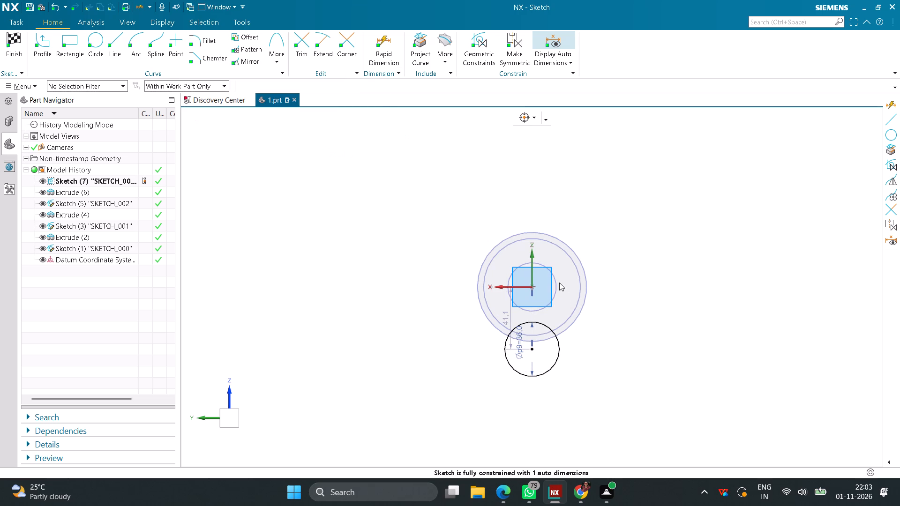
pyautogui.click(531, 348)
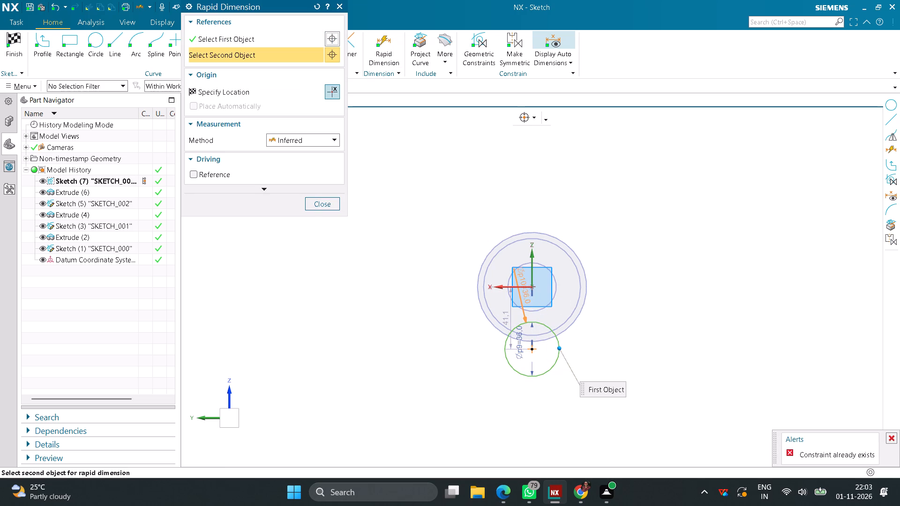
pyautogui.click(524, 285)
pyautogui.click(435, 316)
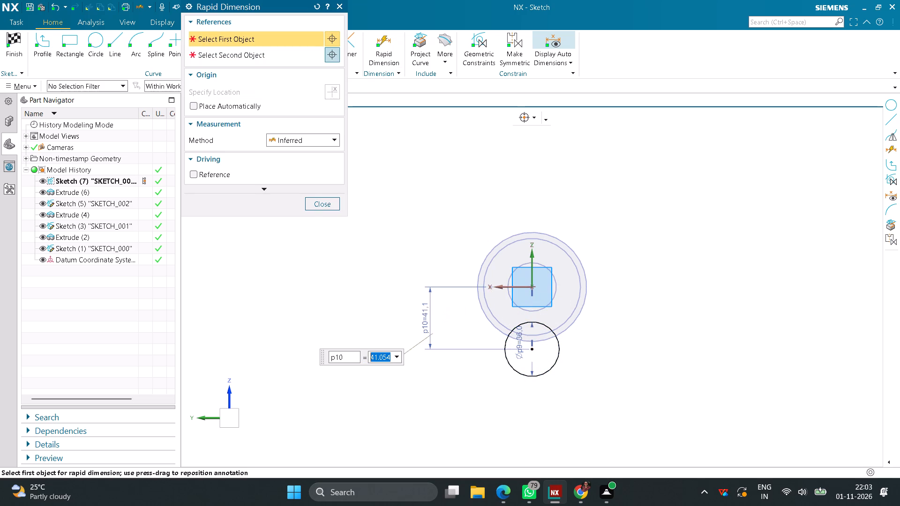
pyautogui.write('44')
pyautogui.press('Return')
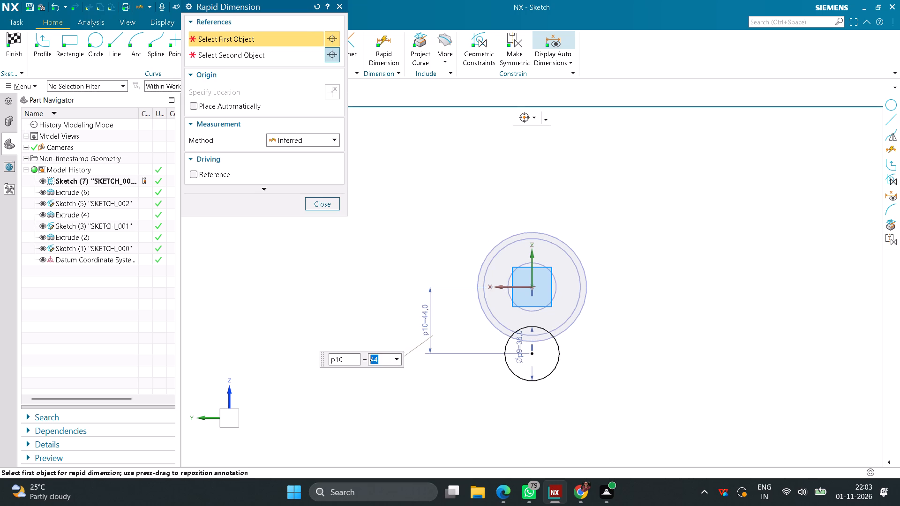
pyautogui.click(325, 204)
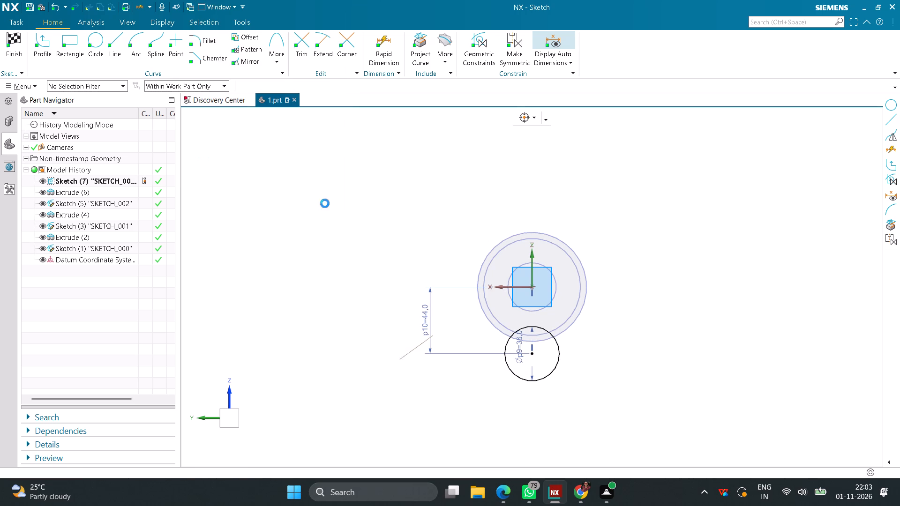
# Draw a 144 mm diameter circle centred on the sketch origin.
pyautogui.click(96, 43)
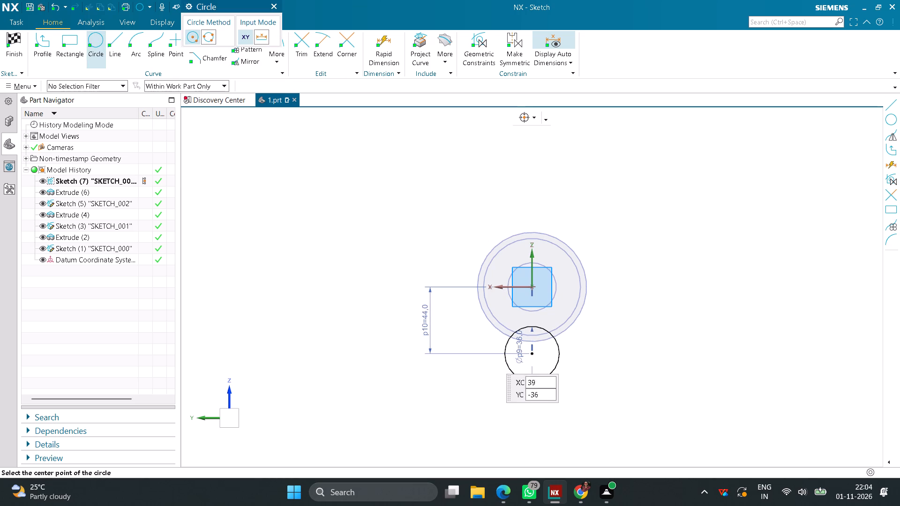
pyautogui.click(530, 286)
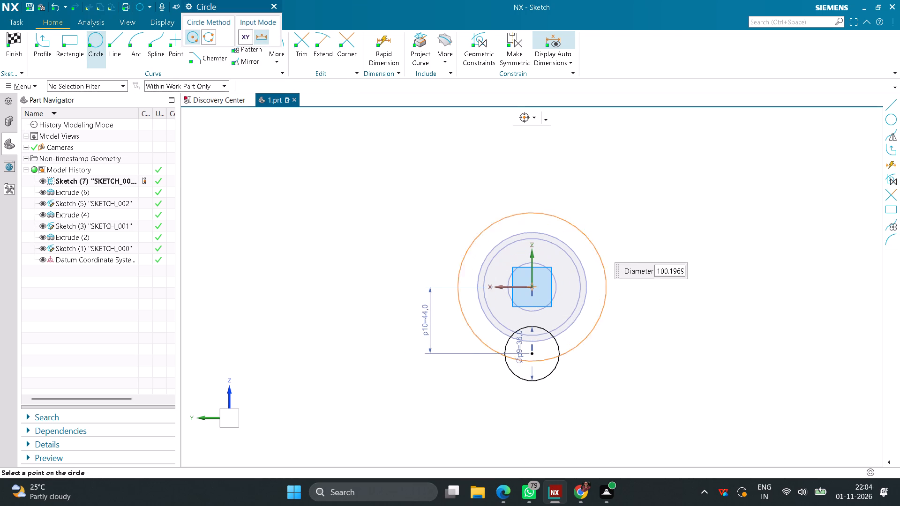
pyautogui.write('72/')
pyautogui.press('BackSpace')
pyautogui.press('*')
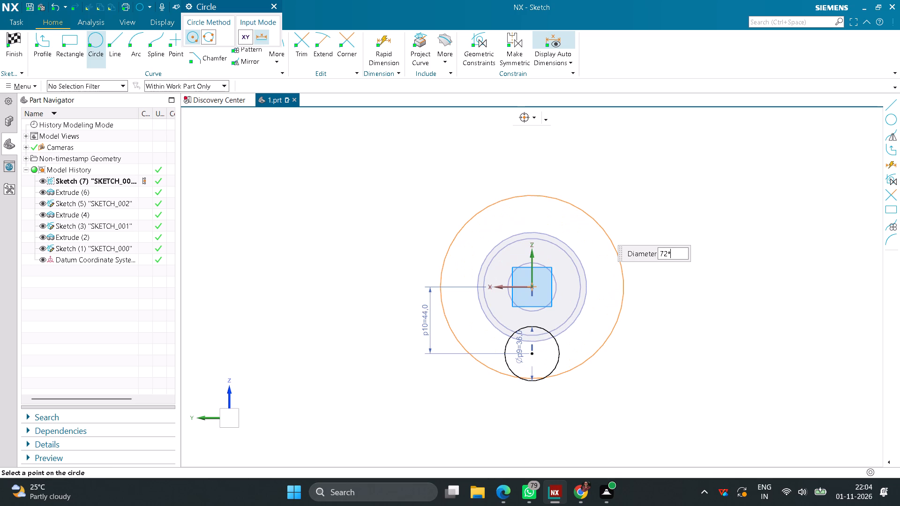
pyautogui.press('2')
pyautogui.press('Return')
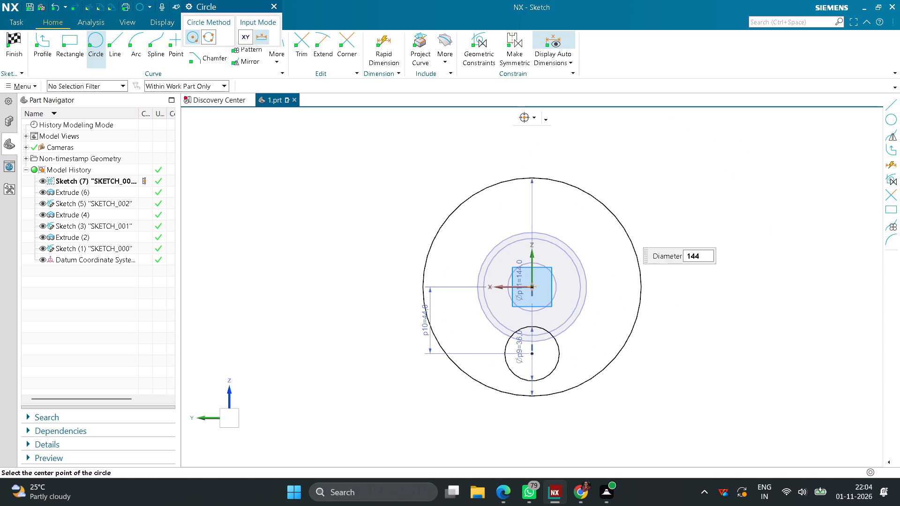
pyautogui.middleClick(314, 218)
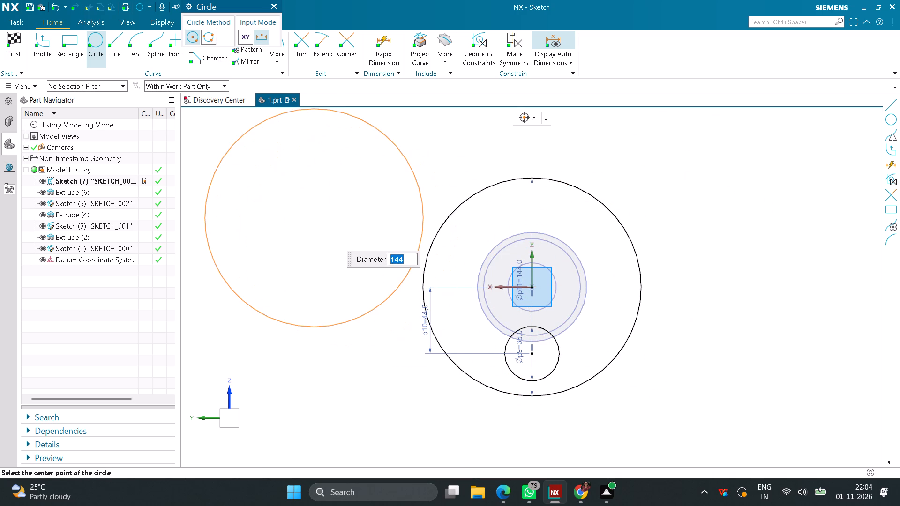
# Draw a steeply slanted line about 165 mm long outside the 144 mm circle, on its +X side.
pyautogui.click(121, 35)
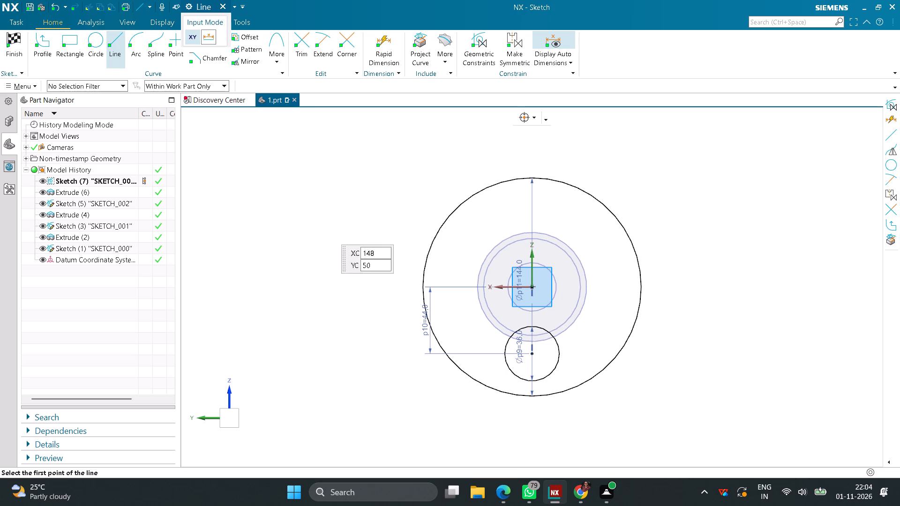
pyautogui.click(376, 185)
pyautogui.click(418, 431)
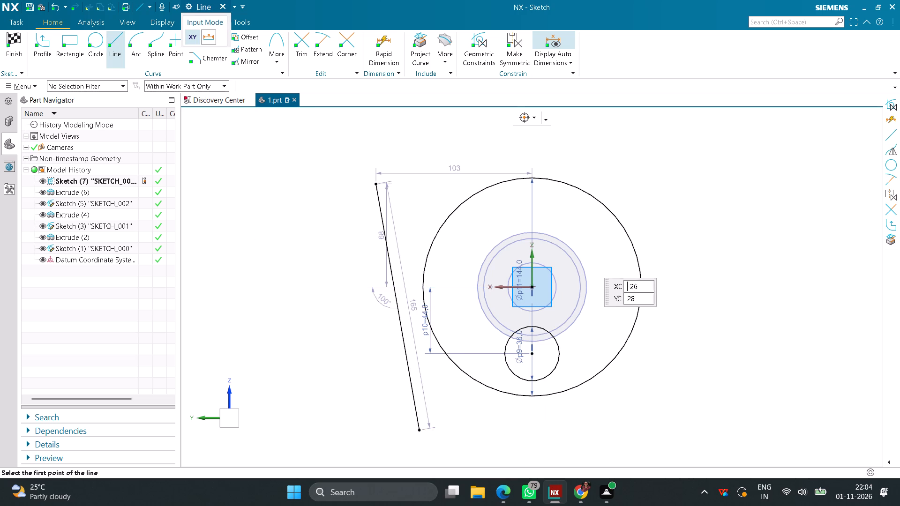
pyautogui.press('Escape')
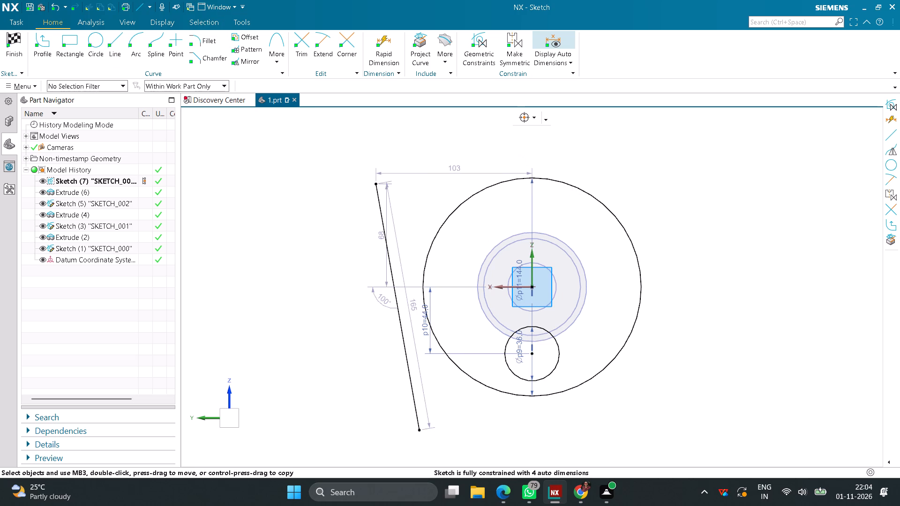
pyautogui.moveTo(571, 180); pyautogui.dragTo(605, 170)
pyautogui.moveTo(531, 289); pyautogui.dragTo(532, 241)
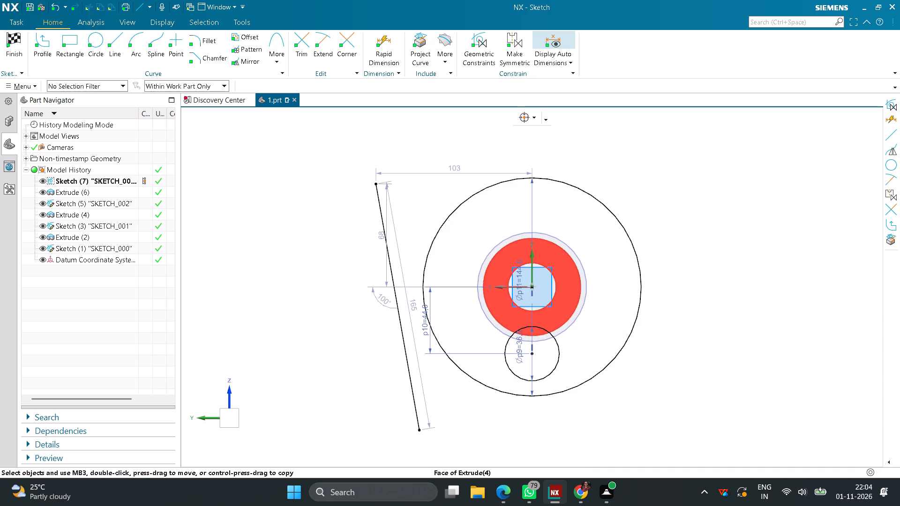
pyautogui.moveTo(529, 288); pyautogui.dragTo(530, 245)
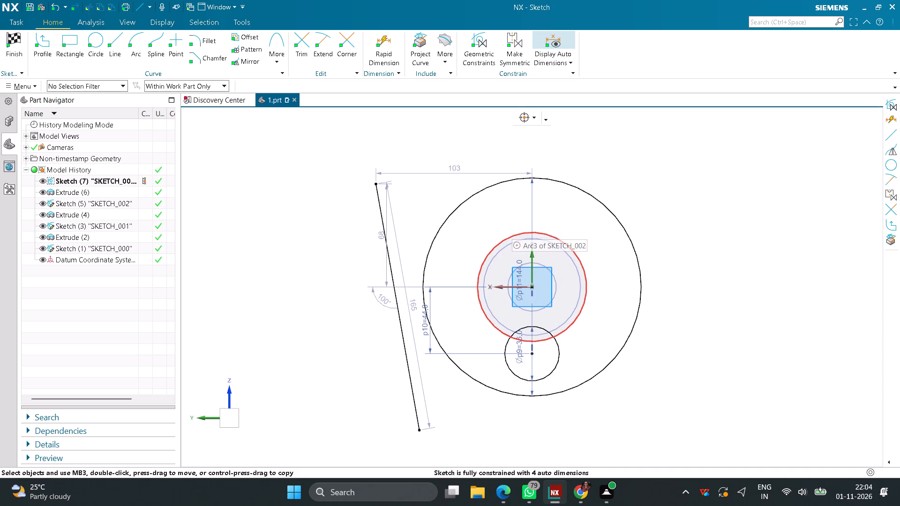
# Constrain the slanted line tangent to the 36 mm circle.
pyautogui.click(487, 52)
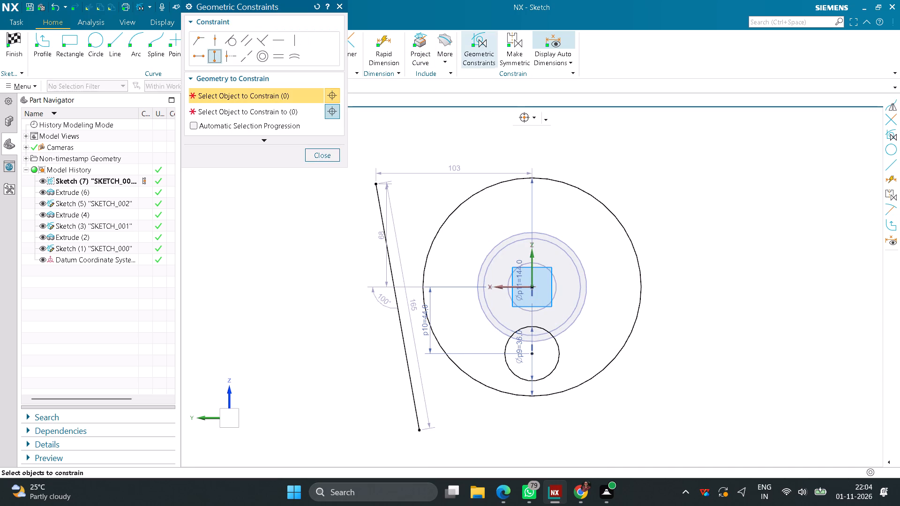
pyautogui.click(230, 41)
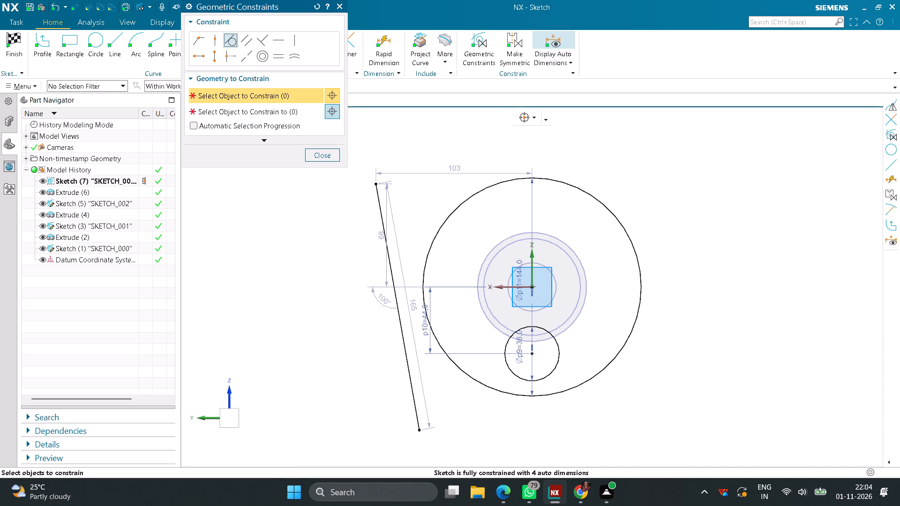
pyautogui.click(405, 372)
pyautogui.click(263, 117)
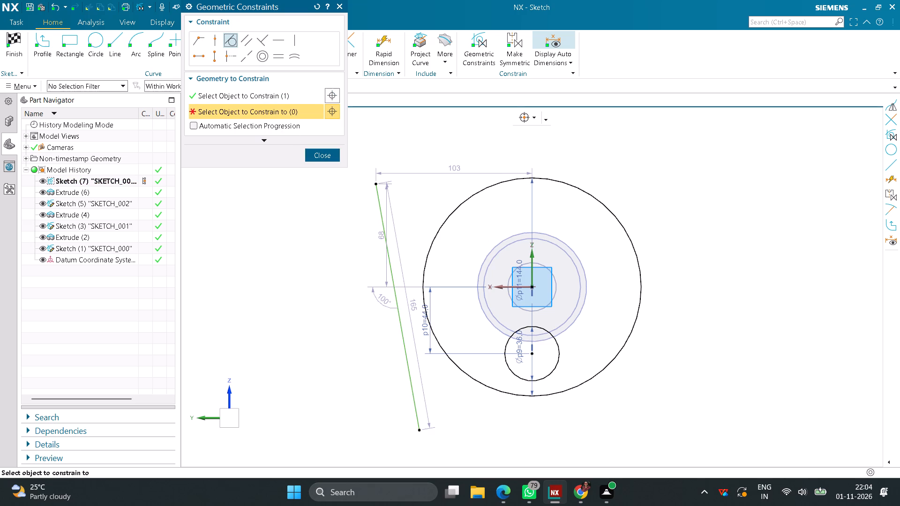
pyautogui.click(504, 357)
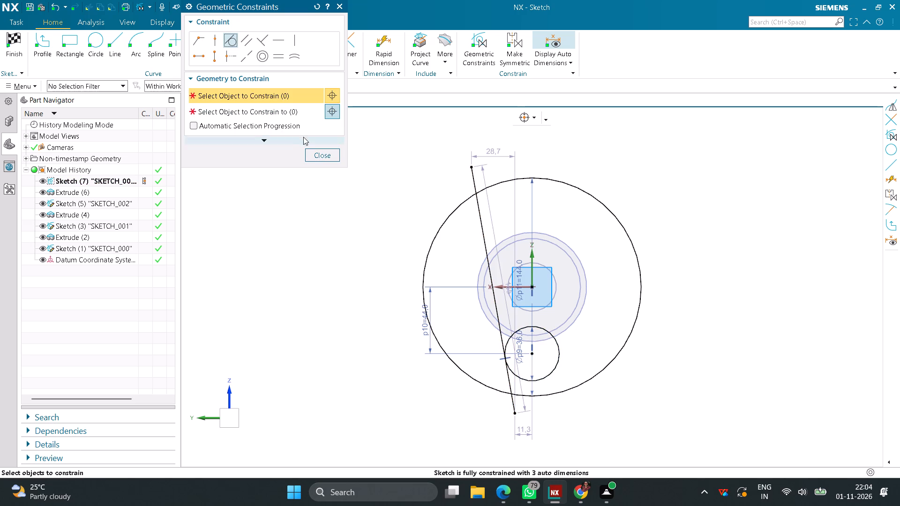
pyautogui.click(315, 152)
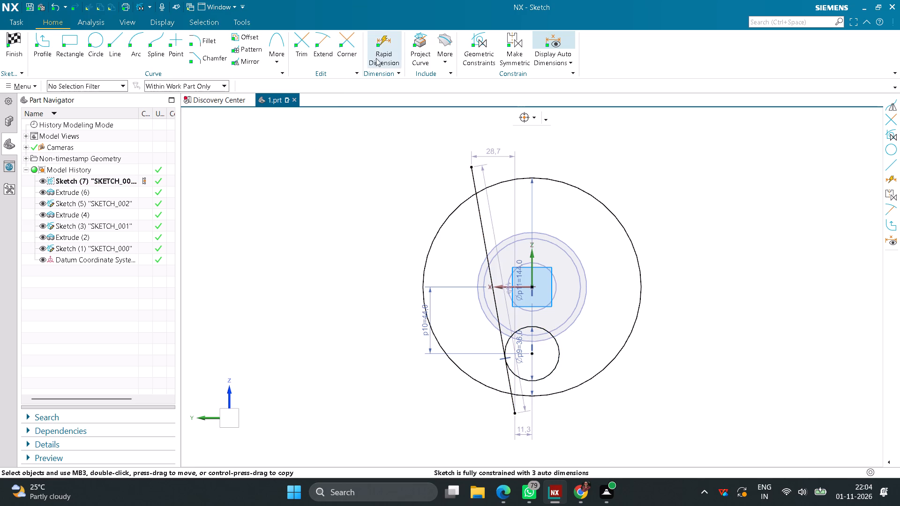
# Dimension the angle between the tangent line and the vertical Z axis as 20 degrees.
pyautogui.click(376, 55)
pyautogui.click(489, 244)
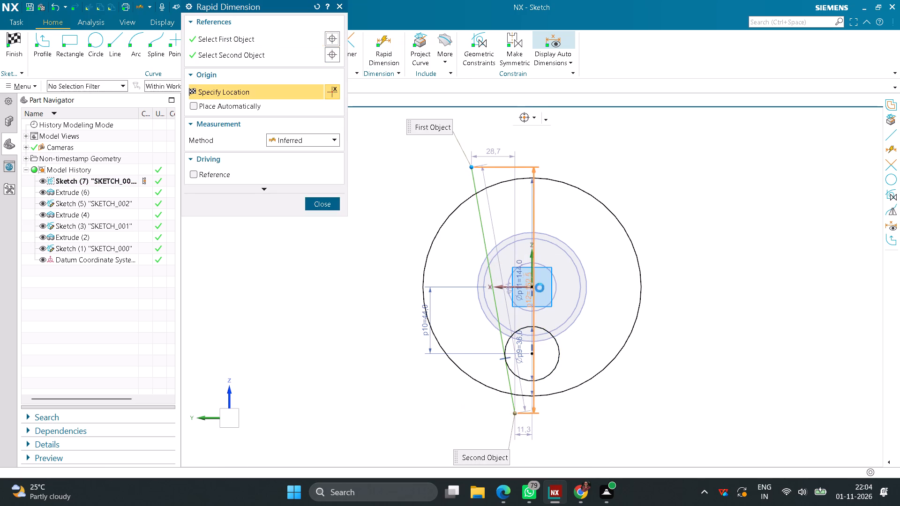
pyautogui.click(533, 251)
pyautogui.click(503, 207)
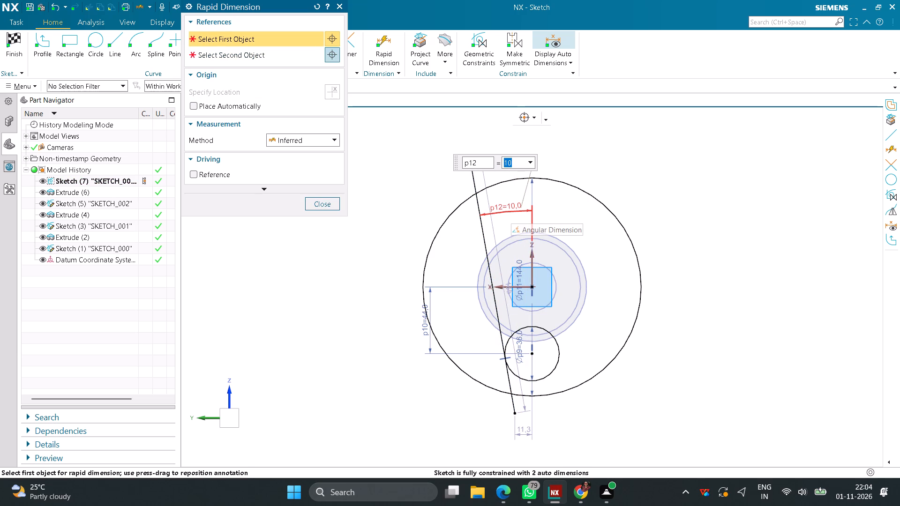
pyautogui.write('20')
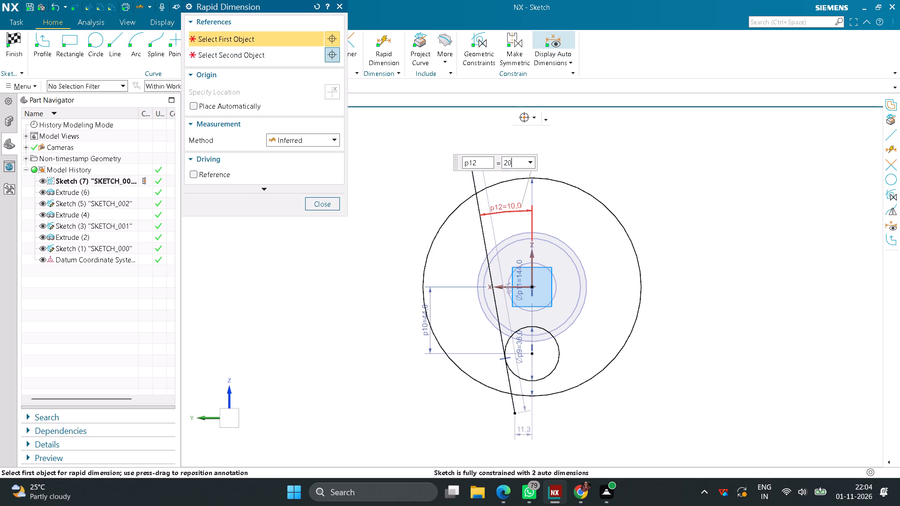
pyautogui.press('Return')
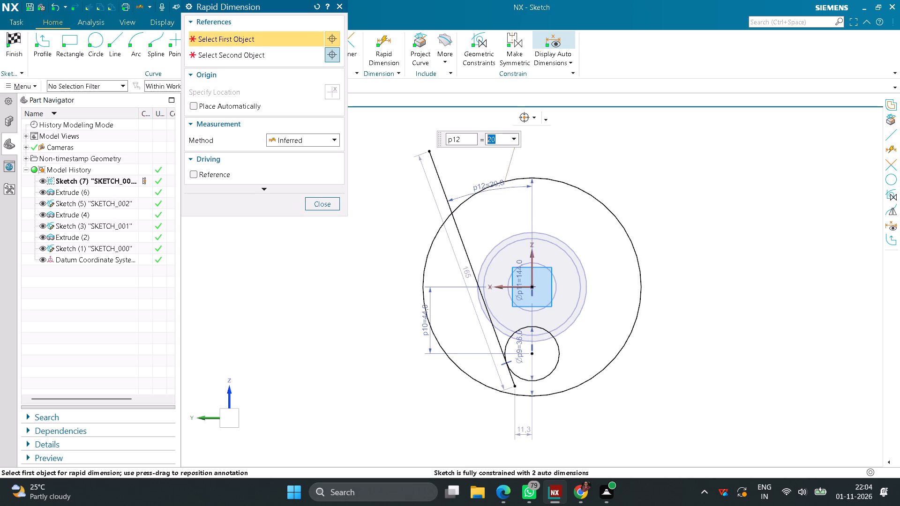
# Constrain the tangent line's upper endpoint to lie on the 144 mm circle.
pyautogui.click(477, 52)
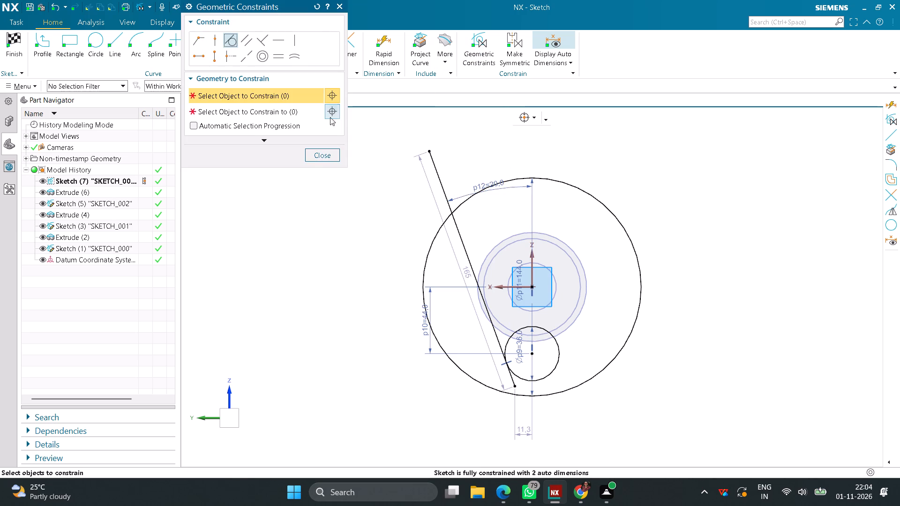
pyautogui.click(217, 41)
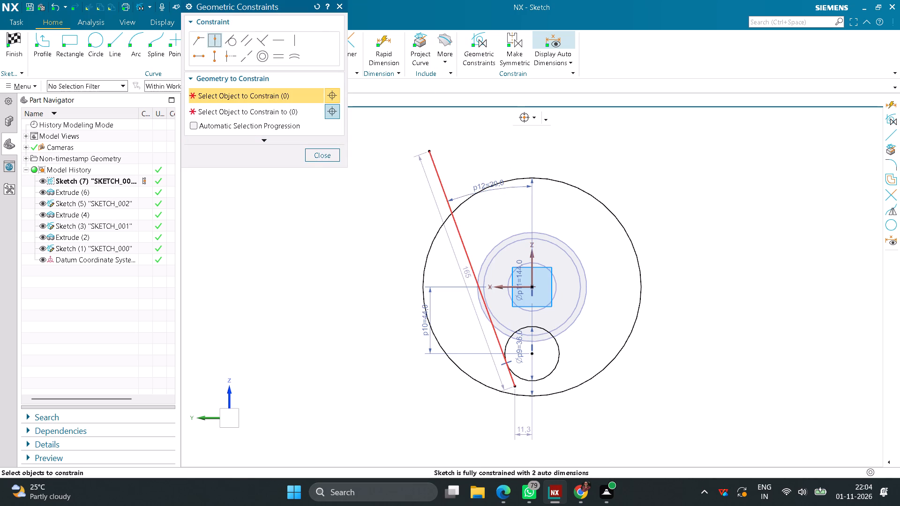
pyautogui.click(428, 150)
pyautogui.click(243, 110)
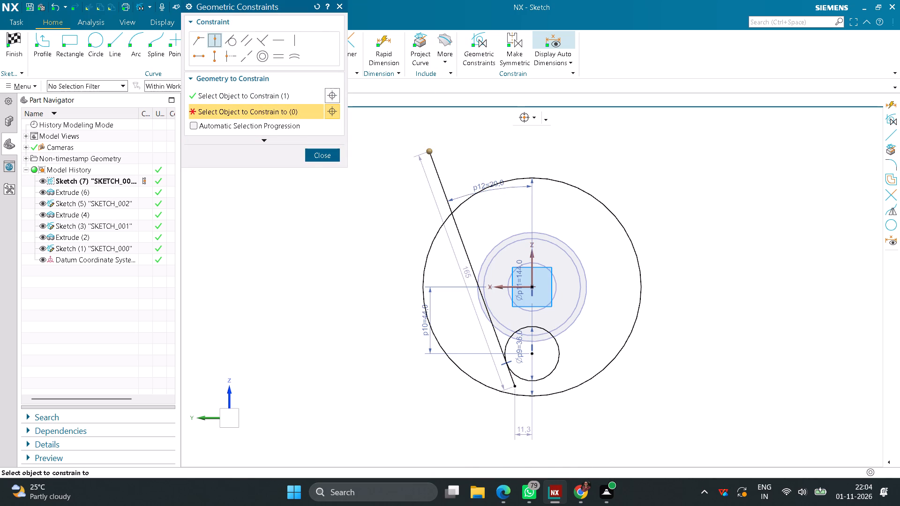
pyautogui.click(465, 204)
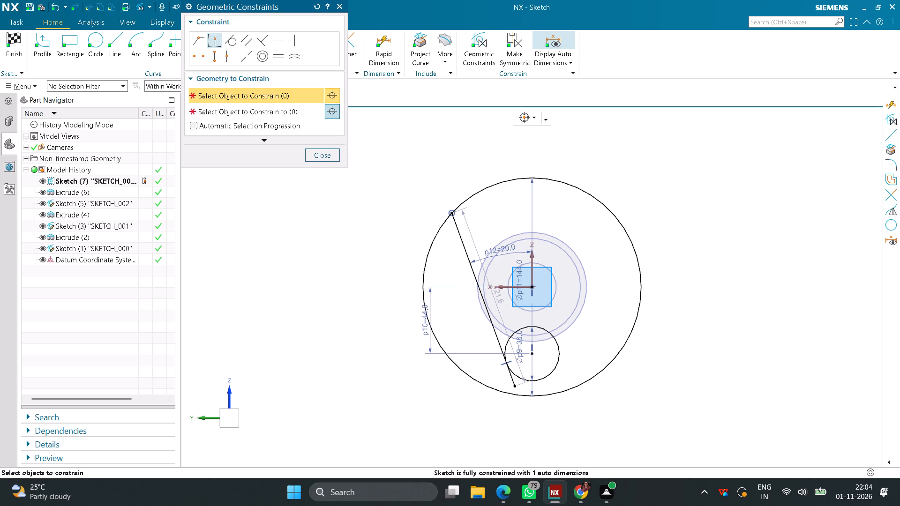
# Constrain the tangent line's lower endpoint to lie on the 36 mm circle.
pyautogui.scroll(3, 531, 407)
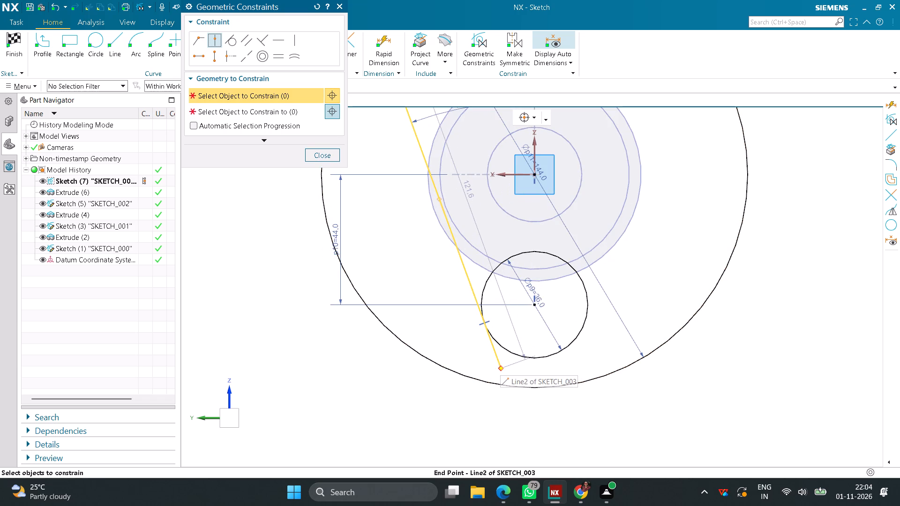
pyautogui.click(501, 366)
pyautogui.click(241, 109)
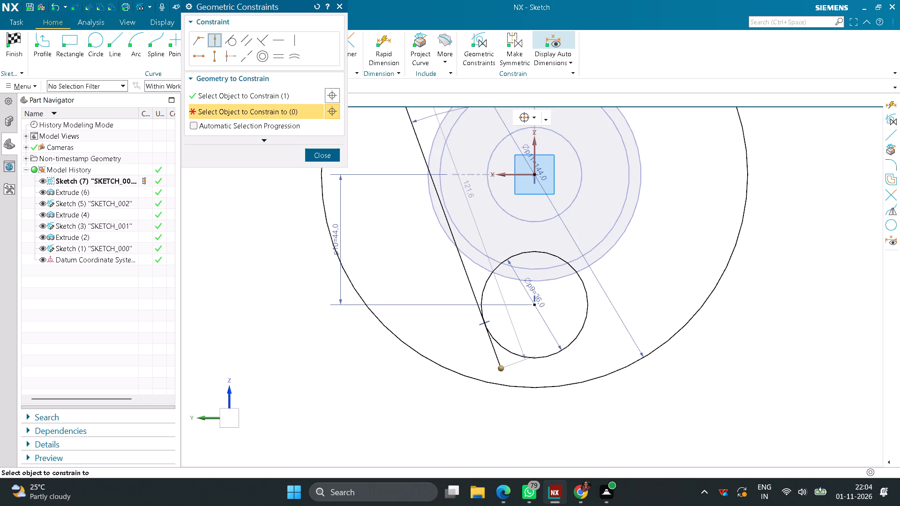
pyautogui.click(515, 352)
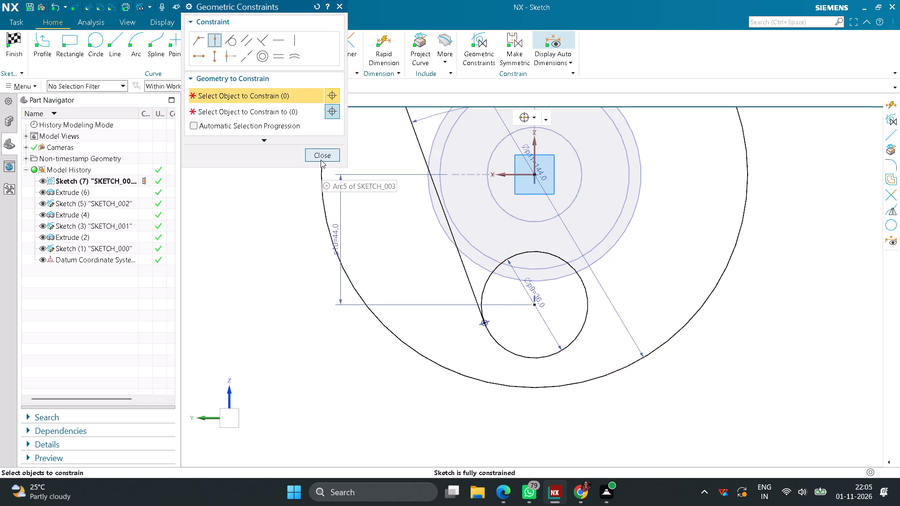
pyautogui.click(316, 154)
# Draw a second slanted line about 205 mm long on the opposite side of the circles, leaning outward at its upper end.
pyautogui.scroll(-5, 472, 282)
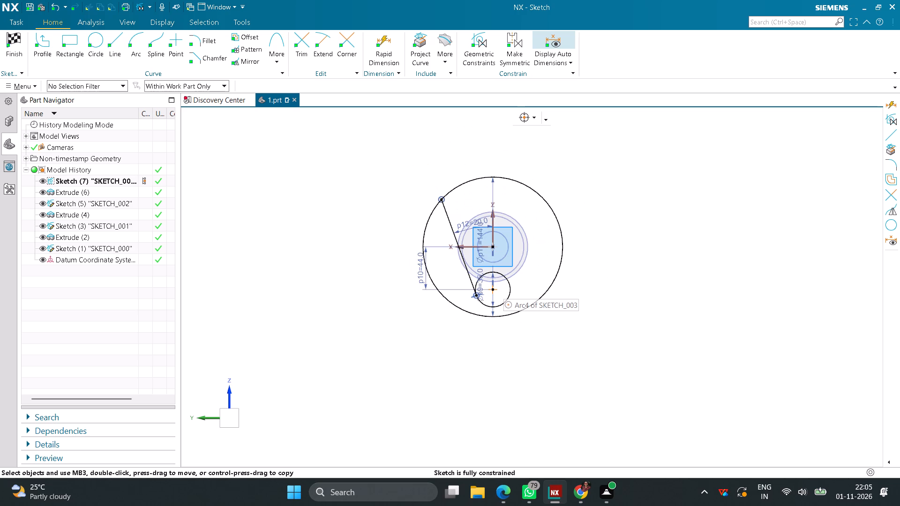
pyautogui.click(112, 35)
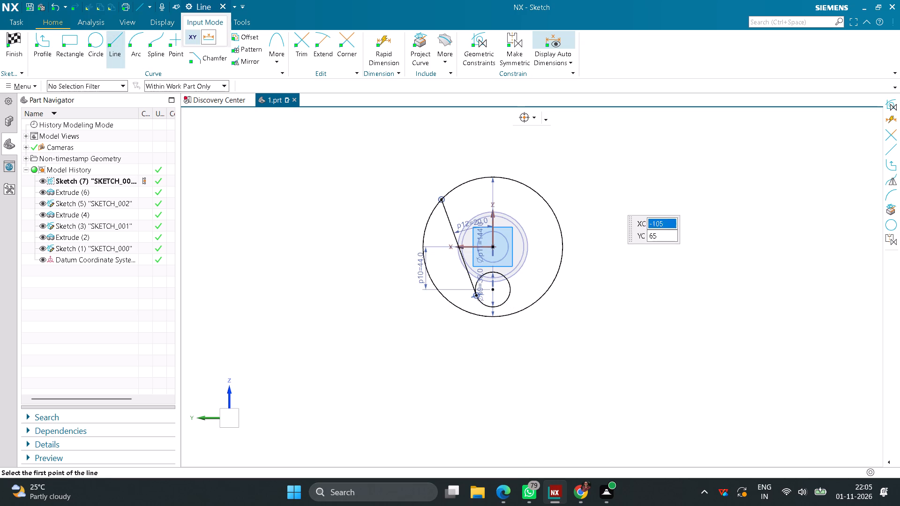
pyautogui.moveTo(595, 182); pyautogui.dragTo(591, 178)
pyautogui.click(532, 372)
# Constrain the second slanted line tangent to the 36 mm circle.
pyautogui.click(479, 51)
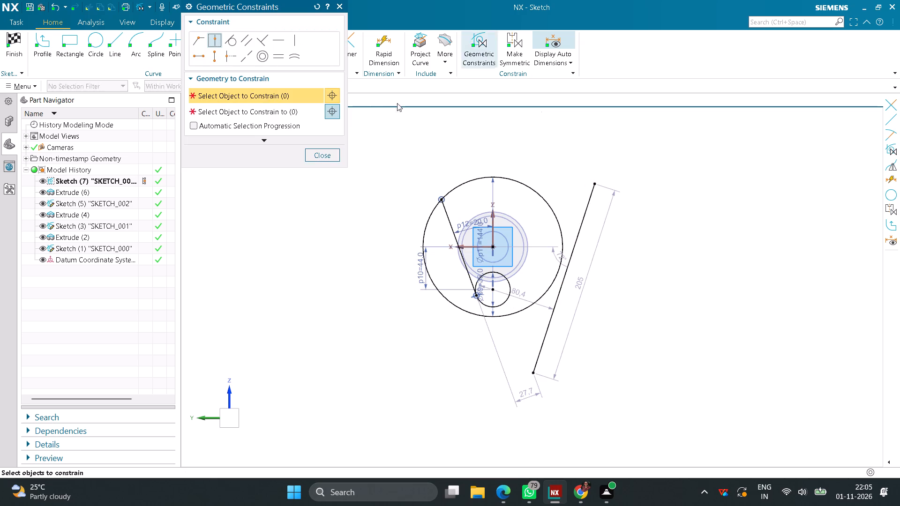
pyautogui.click(233, 43)
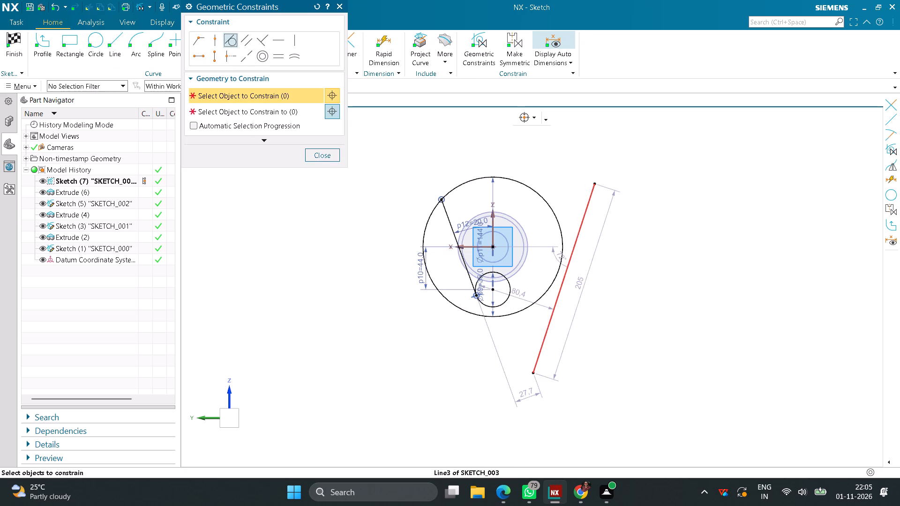
pyautogui.click(553, 318)
pyautogui.click(247, 113)
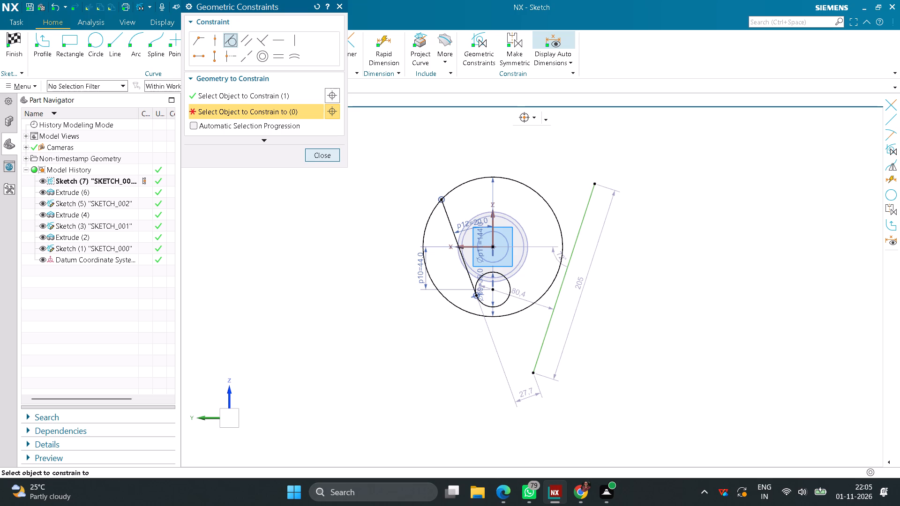
pyautogui.click(510, 288)
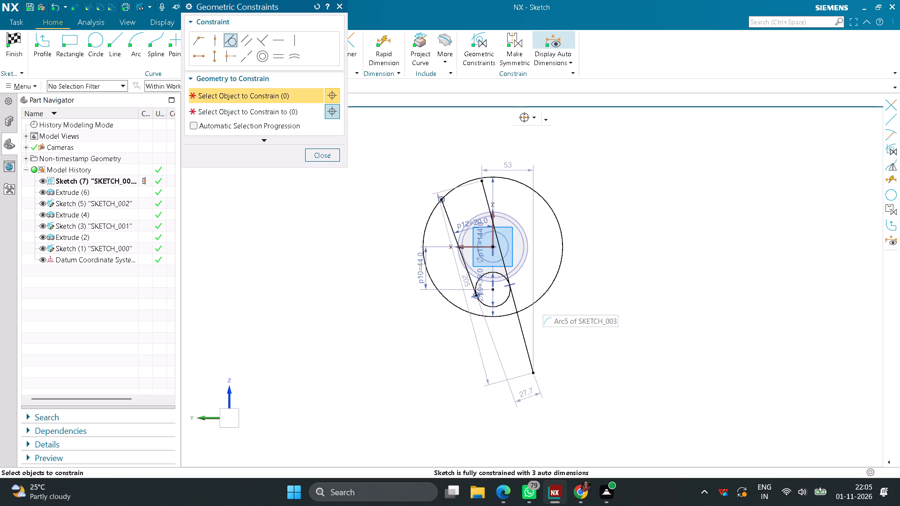
# Reposition the second slanted line so it leans outward at its upper end, stretching it to about 210 mm long.
pyautogui.moveTo(483, 193); pyautogui.dragTo(500, 188)
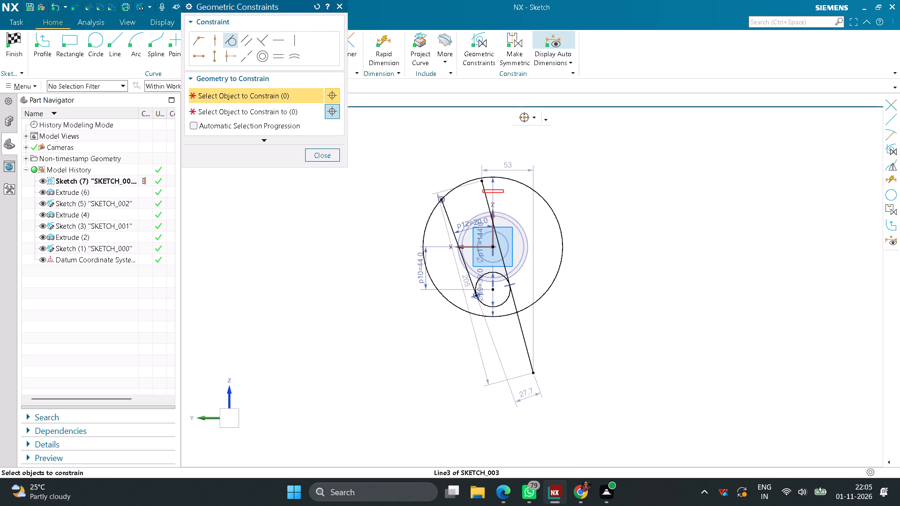
pyautogui.click(327, 156)
pyautogui.moveTo(486, 199); pyautogui.dragTo(487, 169)
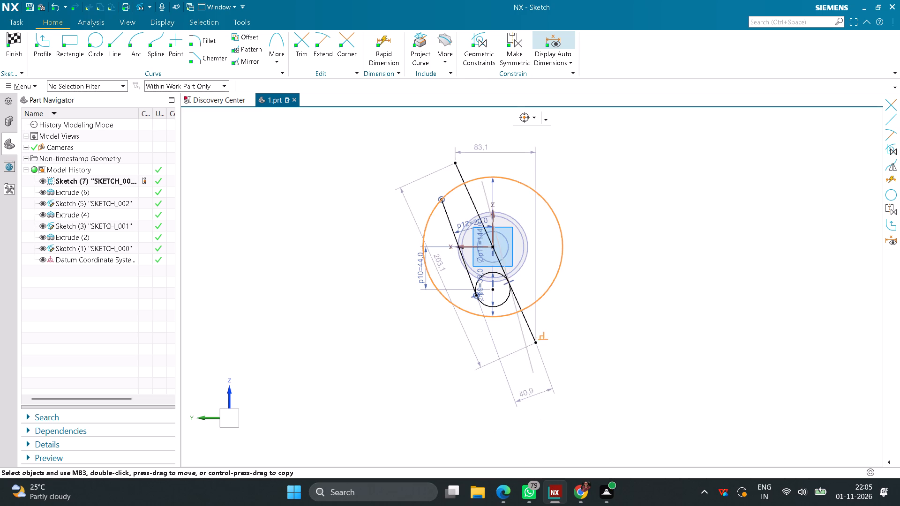
pyautogui.moveTo(487, 169); pyautogui.dragTo(488, 231)
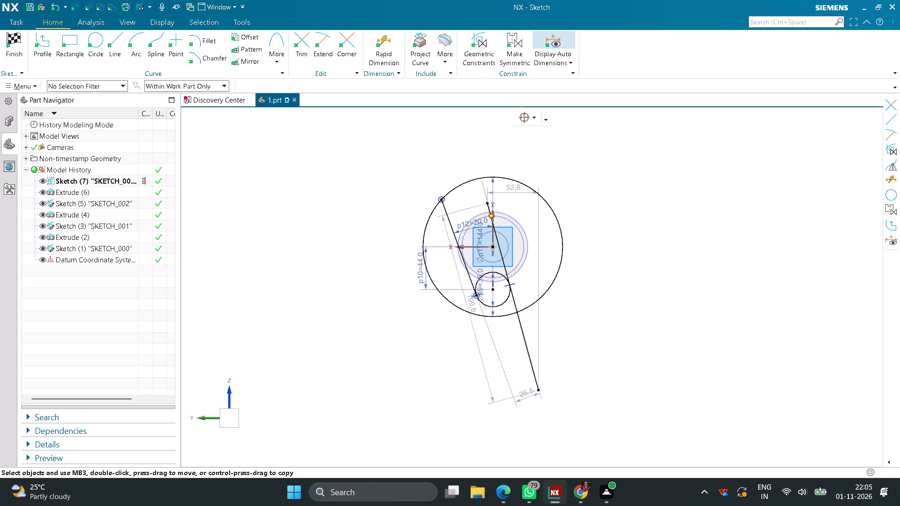
pyautogui.moveTo(488, 231); pyautogui.dragTo(536, 222)
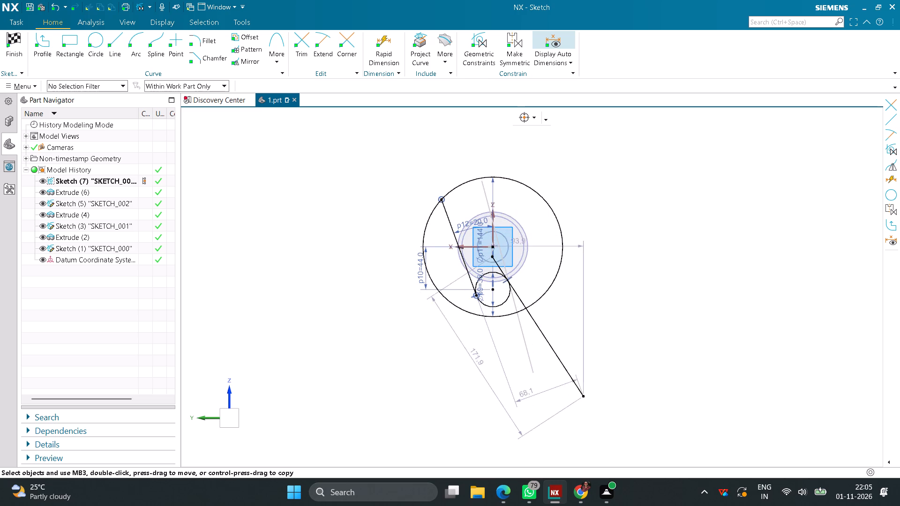
pyautogui.moveTo(536, 222); pyautogui.dragTo(434, 242)
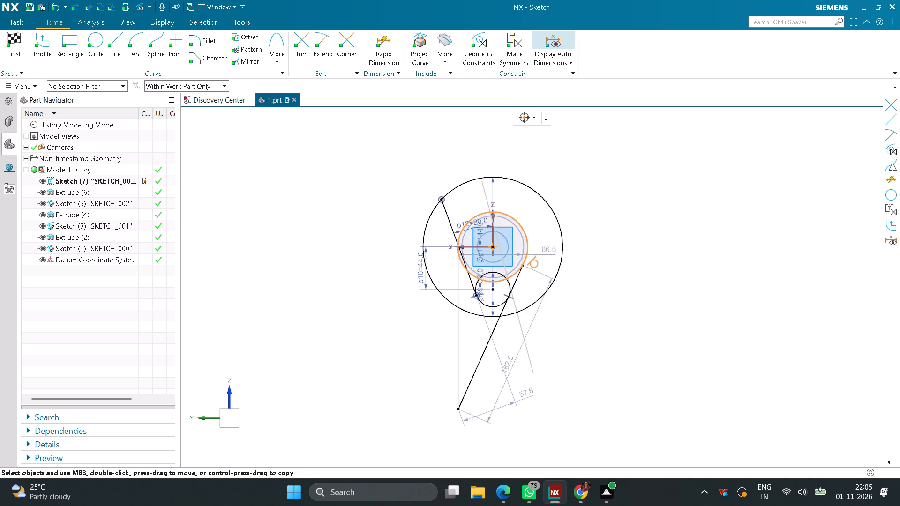
pyautogui.moveTo(434, 242); pyautogui.dragTo(411, 244)
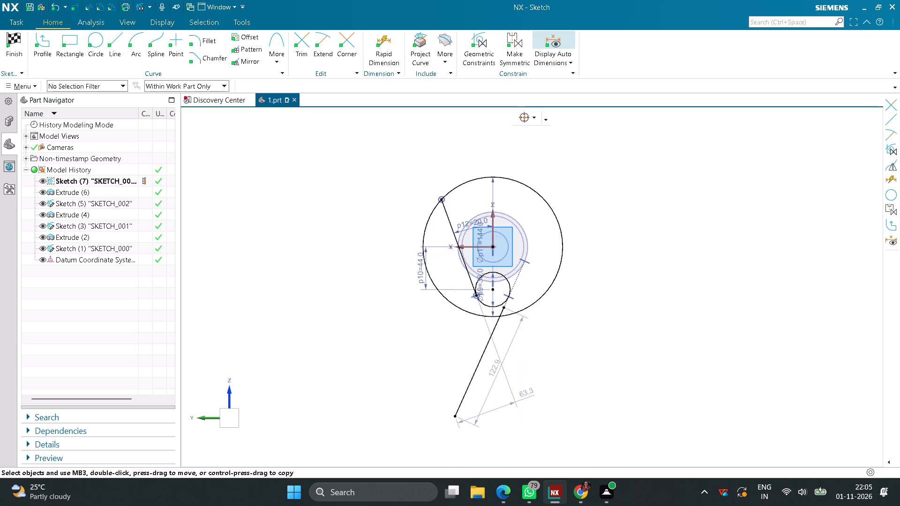
pyautogui.scroll(3, 552, 344)
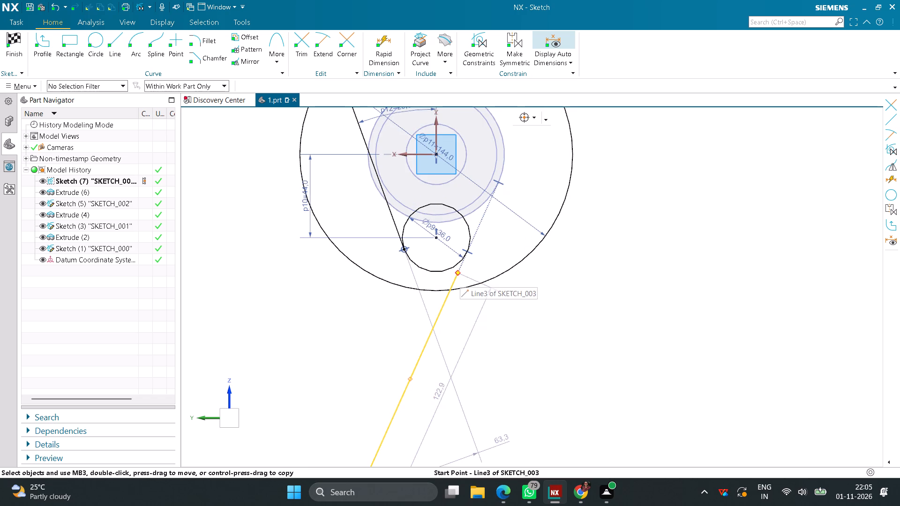
pyautogui.moveTo(458, 273); pyautogui.dragTo(544, 130)
# Delete the tangent constraint between the second slanted line and the flange's outer circular edge.
pyautogui.click(504, 182)
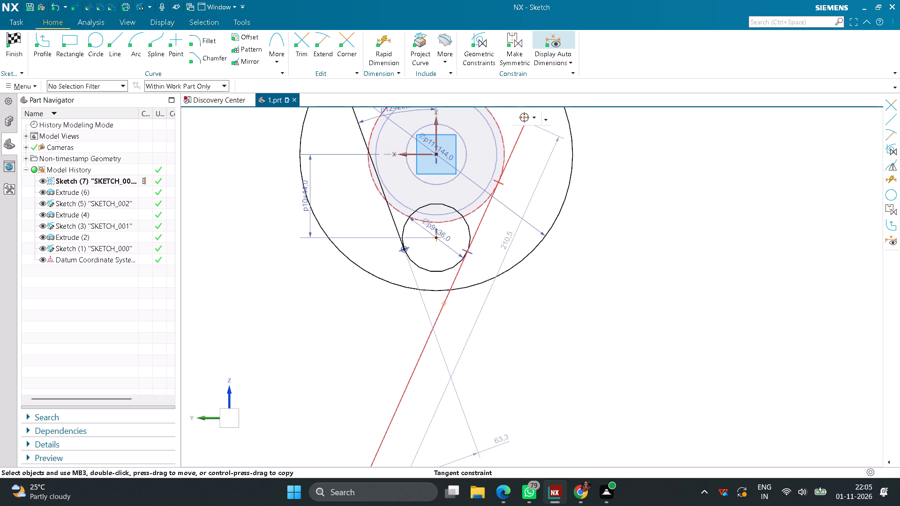
pyautogui.press('Delete')
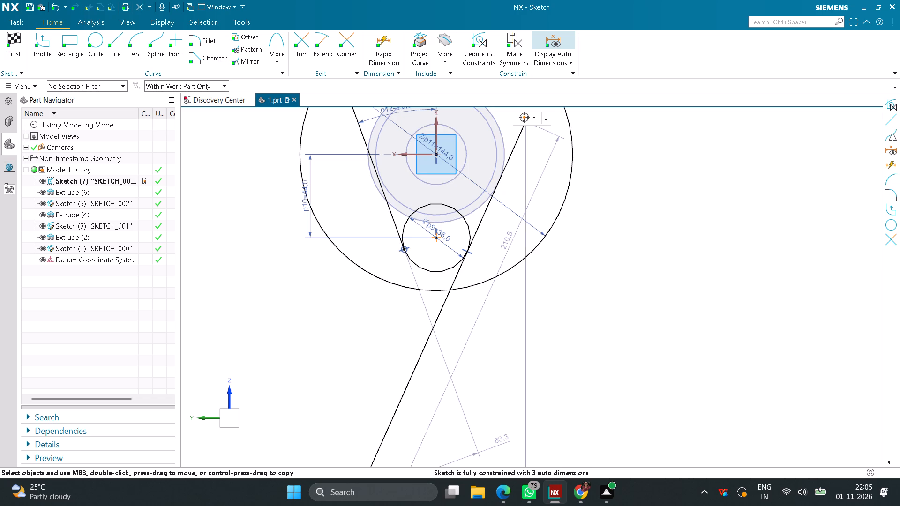
pyautogui.scroll(-2, 555, 283)
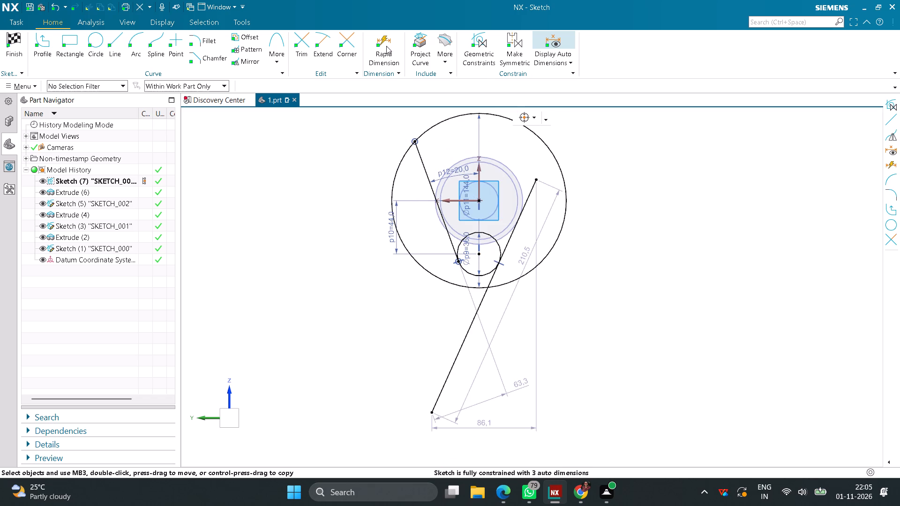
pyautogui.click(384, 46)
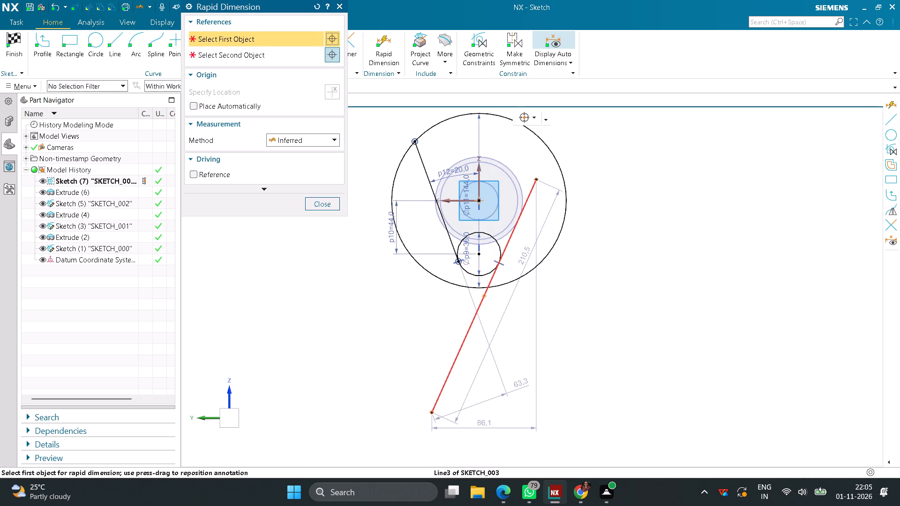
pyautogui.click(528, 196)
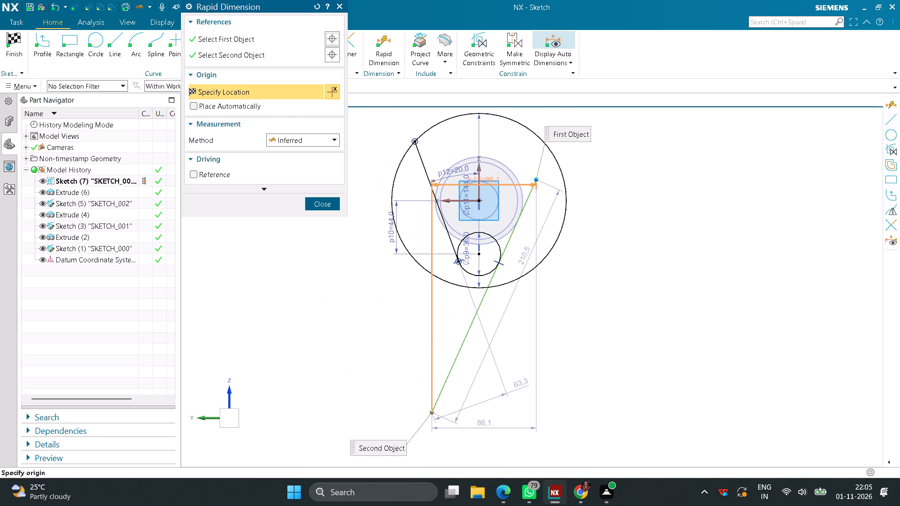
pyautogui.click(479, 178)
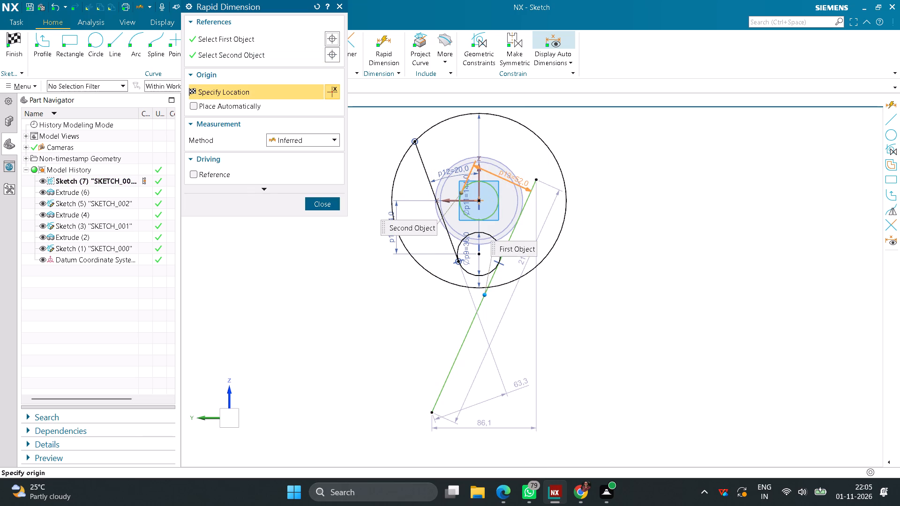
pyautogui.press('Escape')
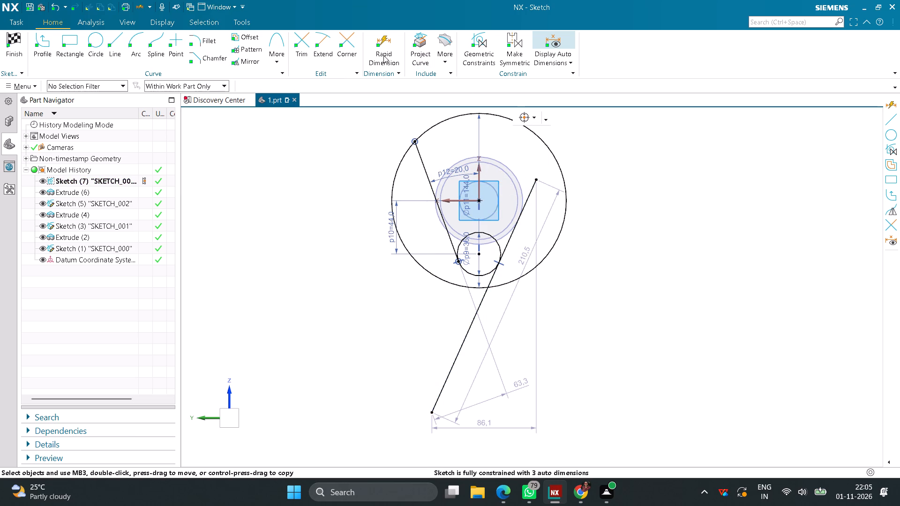
# Dimension the angle between the second slanted line and the vertical axis as 20 degrees.
pyautogui.click(383, 55)
pyautogui.click(528, 195)
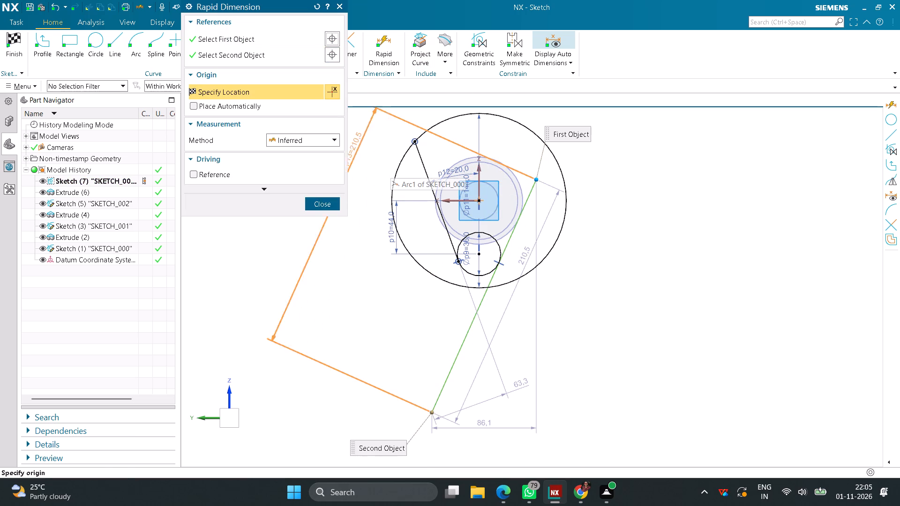
pyautogui.click(480, 173)
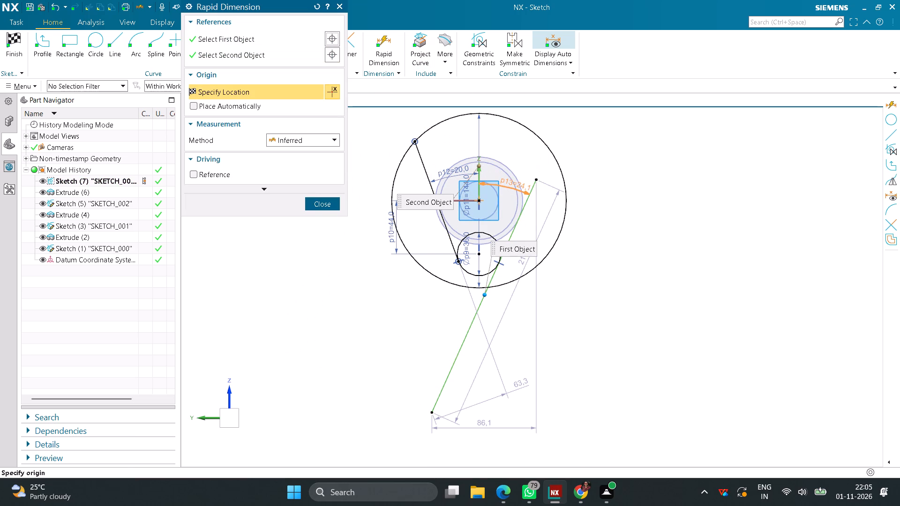
pyautogui.click(516, 184)
pyautogui.write('20')
pyautogui.press('Return')
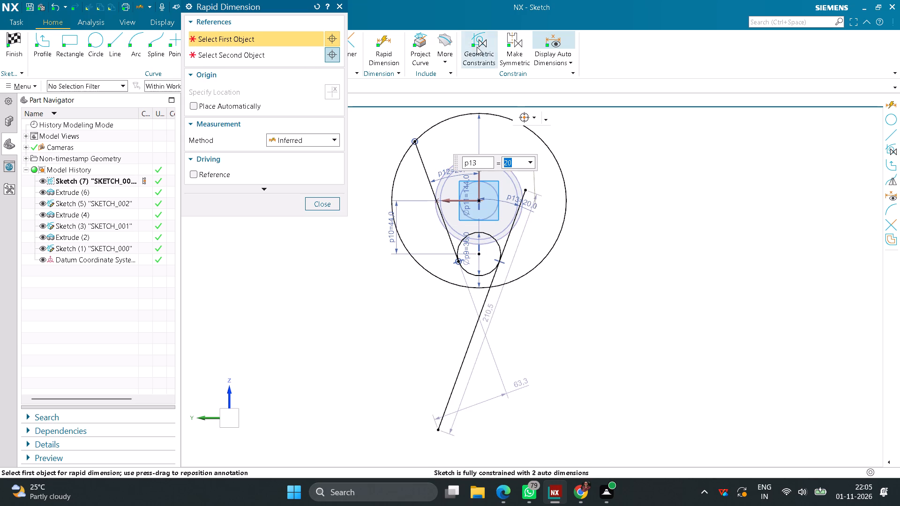
# Constrain the second line's upper endpoint to lie on the 144 mm circle.
pyautogui.click(477, 47)
pyautogui.click(212, 39)
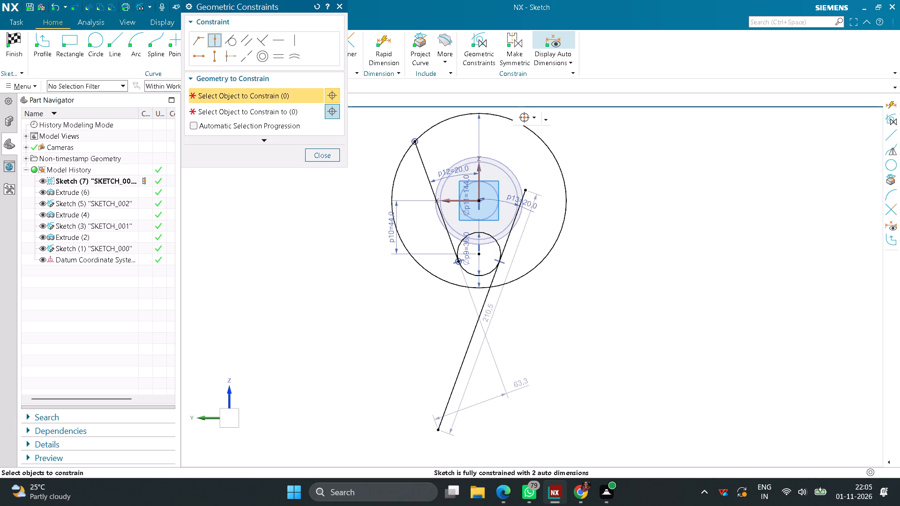
pyautogui.click(527, 188)
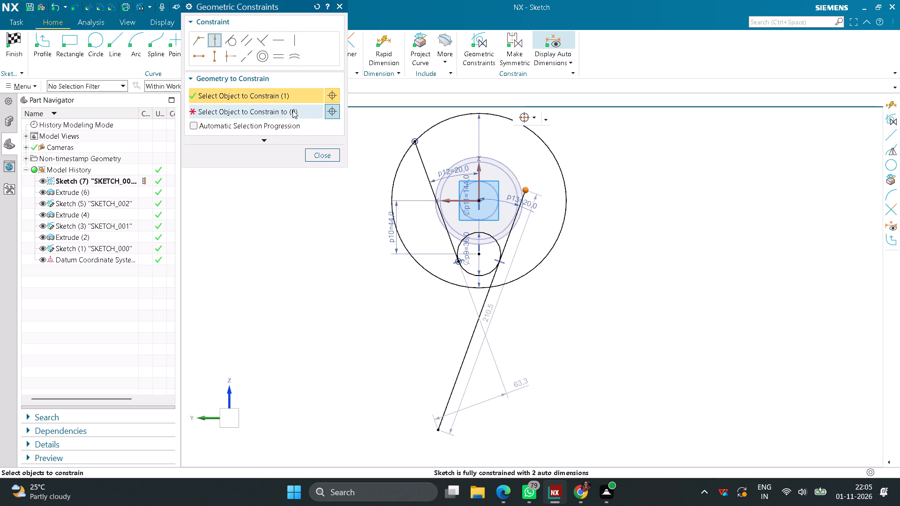
pyautogui.click(285, 110)
pyautogui.click(538, 140)
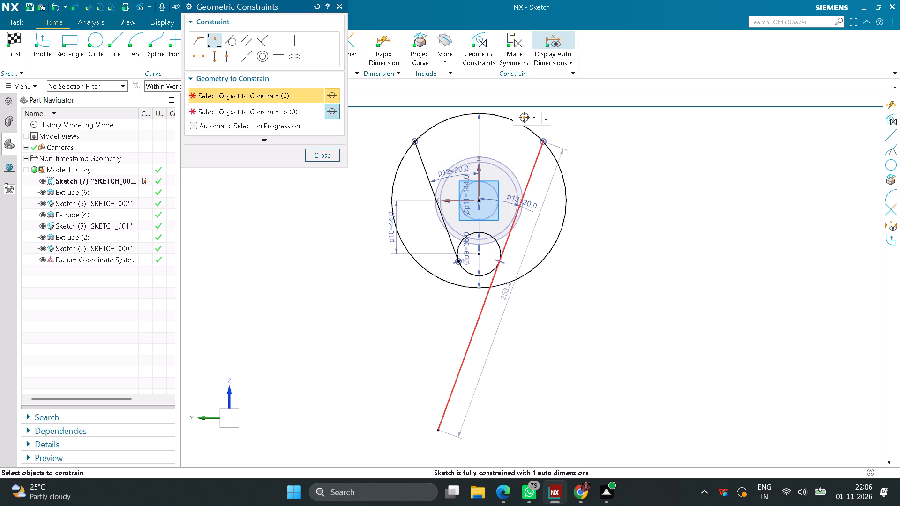
# Constrain the second line's lower endpoint to lie on the 36 mm circle.
pyautogui.click(439, 430)
pyautogui.click(263, 111)
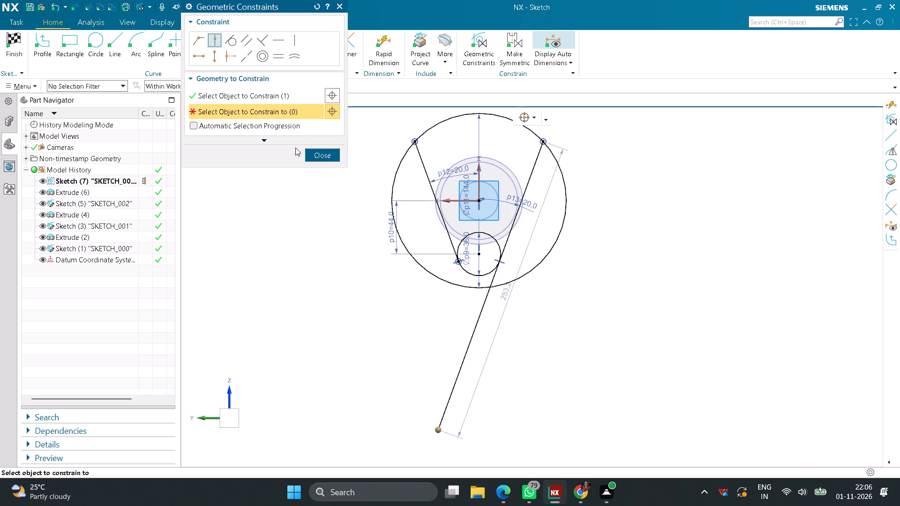
pyautogui.click(482, 273)
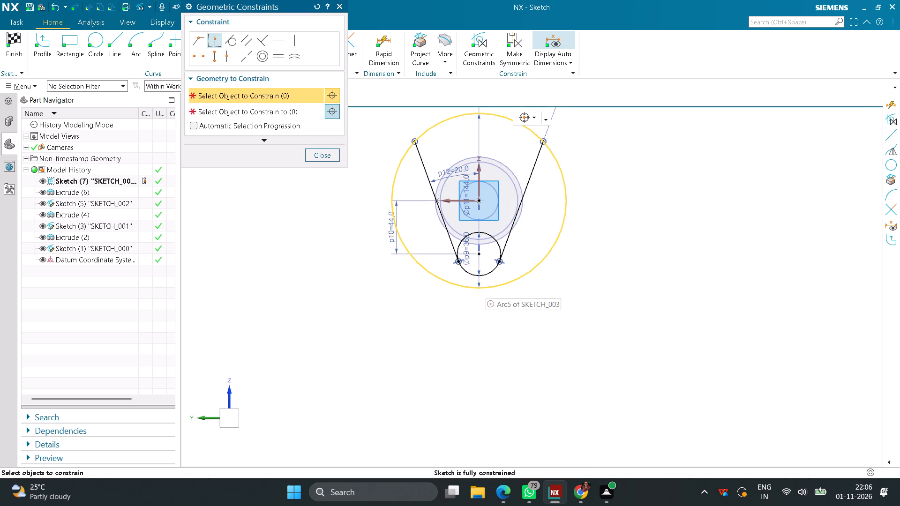
pyautogui.click(334, 156)
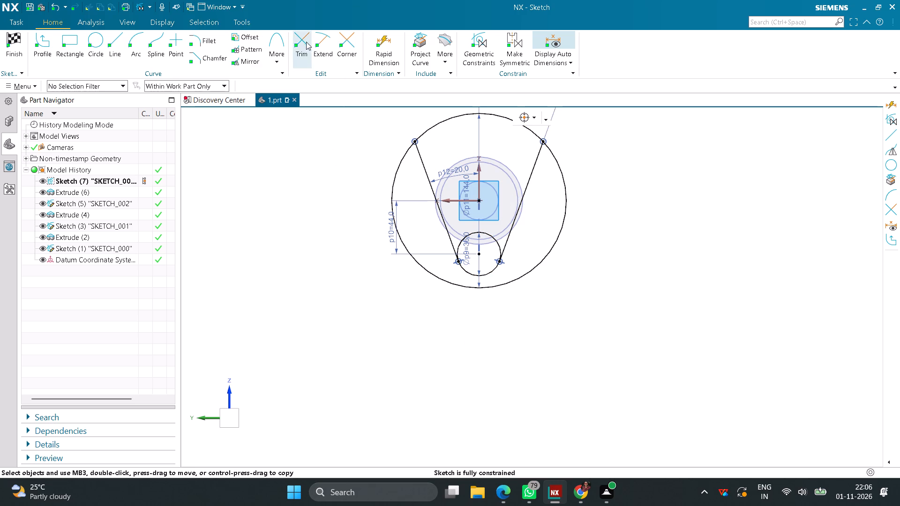
# Trim the 144 mm circle's lower arc and the 36 mm circle's upper arc between the lines, and finish the sketch.
pyautogui.click(306, 42)
pyautogui.click(393, 191)
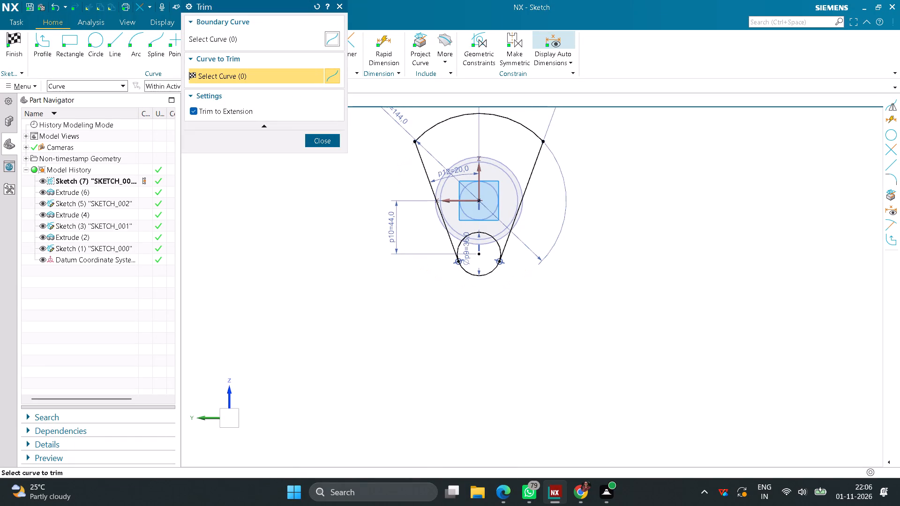
pyautogui.click(497, 236)
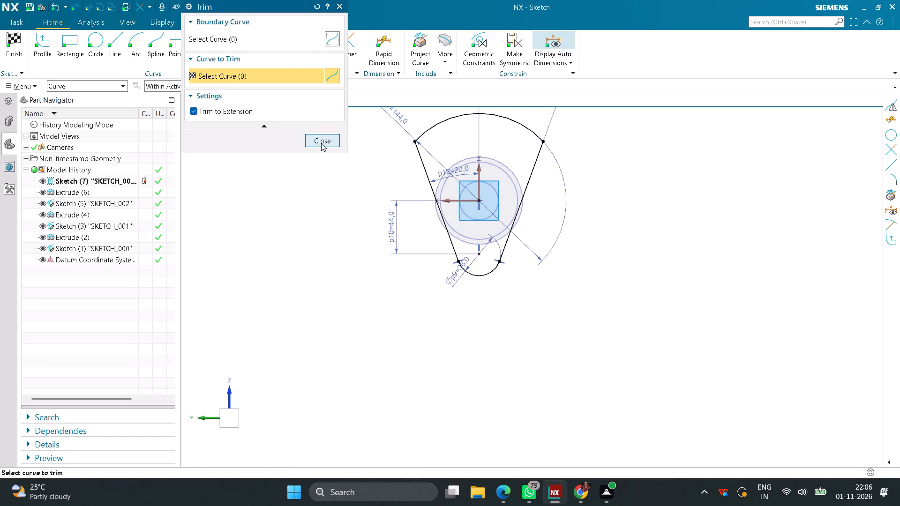
pyautogui.click(321, 143)
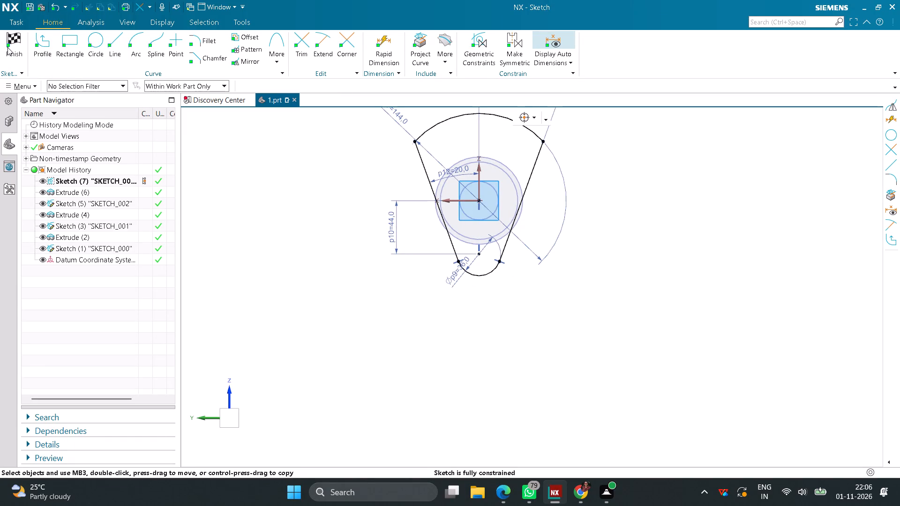
pyautogui.click(7, 45)
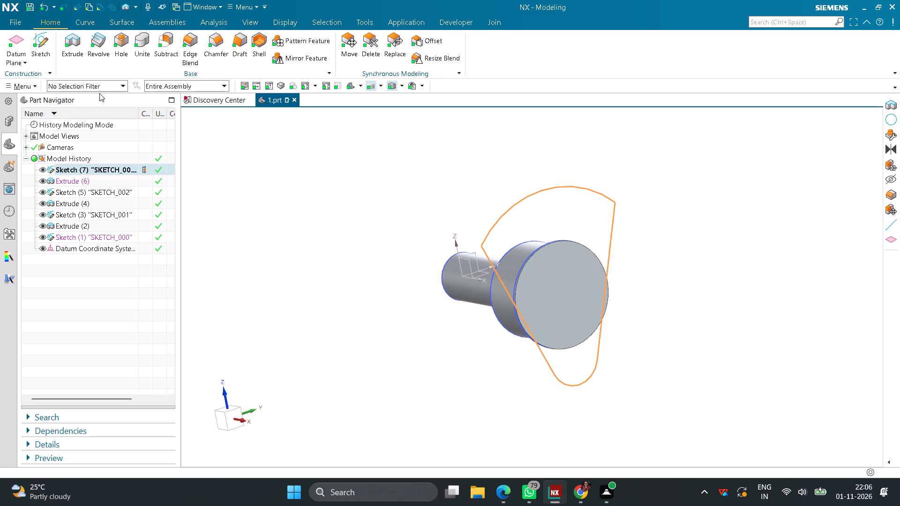
# Extrude the closed tapered profile 15 mm outward from the flange face, united with the shaft body.
pyautogui.click(74, 46)
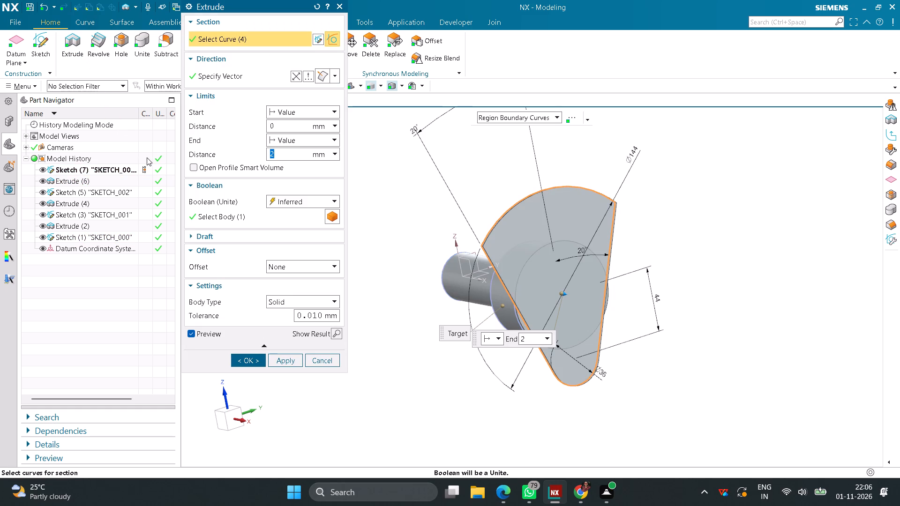
pyautogui.write('15')
pyautogui.press('Return')
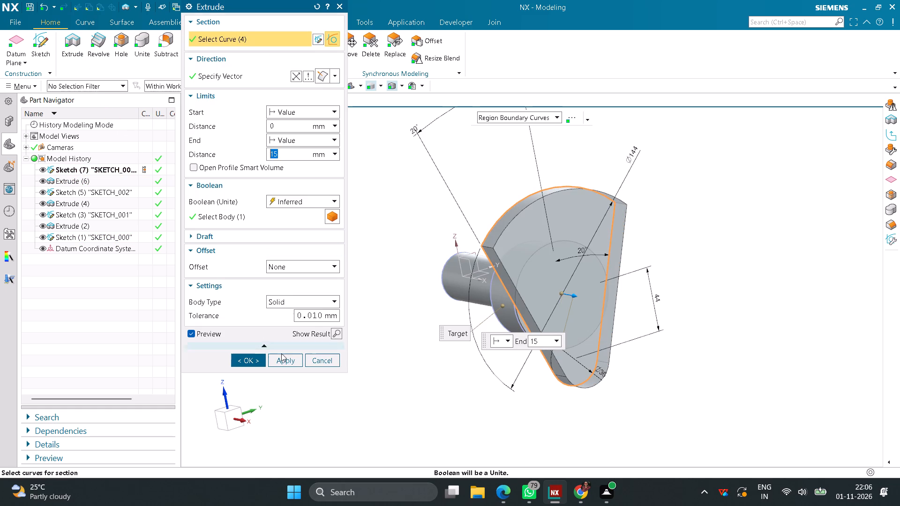
pyautogui.click(250, 362)
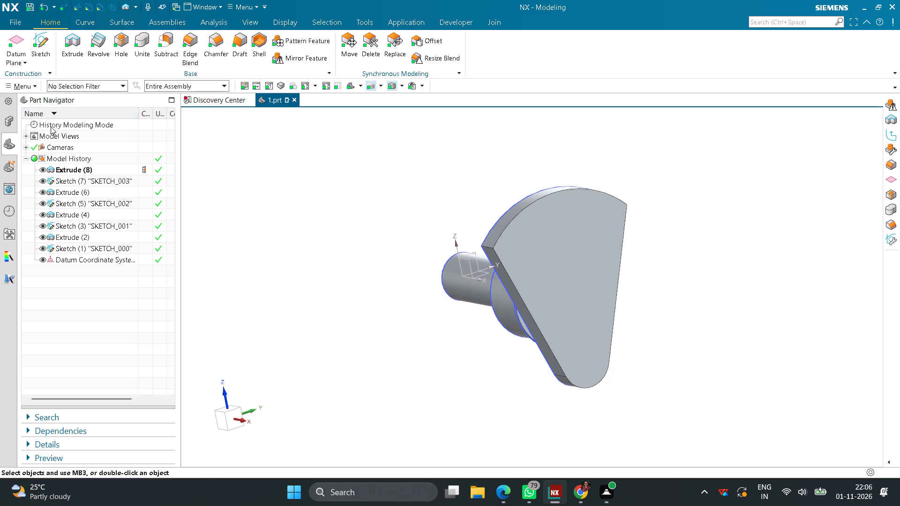
# Create a new sketch on the outer flat face of the tapered web.
pyautogui.click(51, 49)
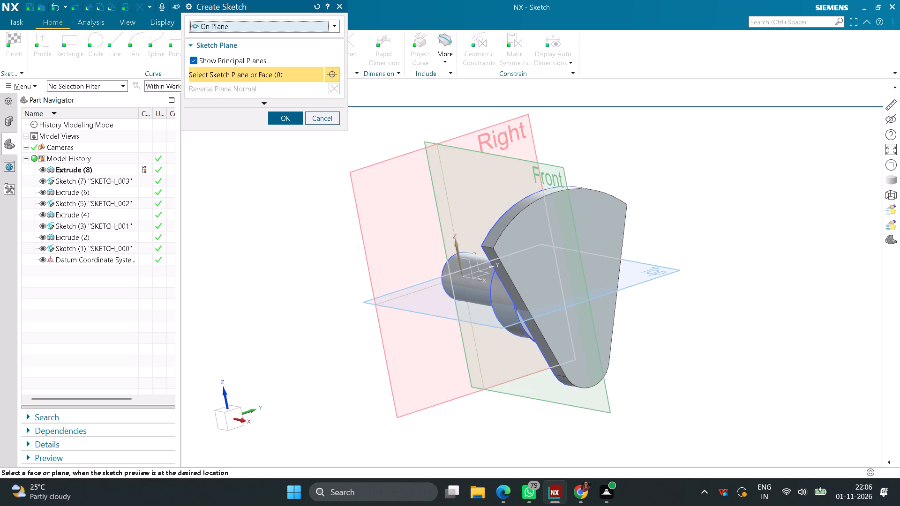
pyautogui.click(602, 333)
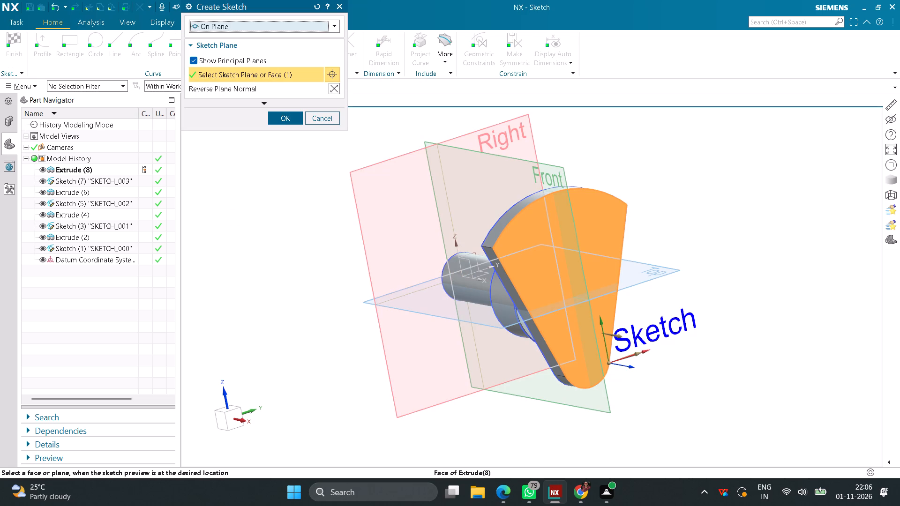
pyautogui.click(285, 112)
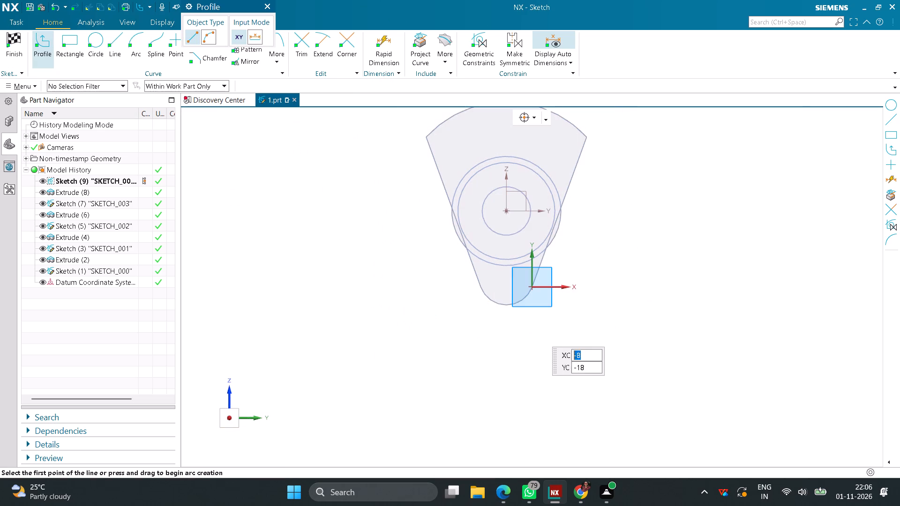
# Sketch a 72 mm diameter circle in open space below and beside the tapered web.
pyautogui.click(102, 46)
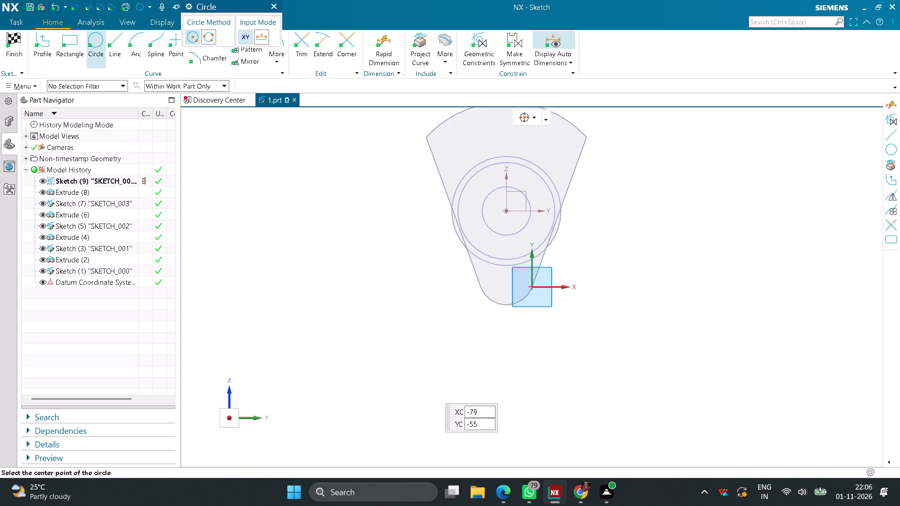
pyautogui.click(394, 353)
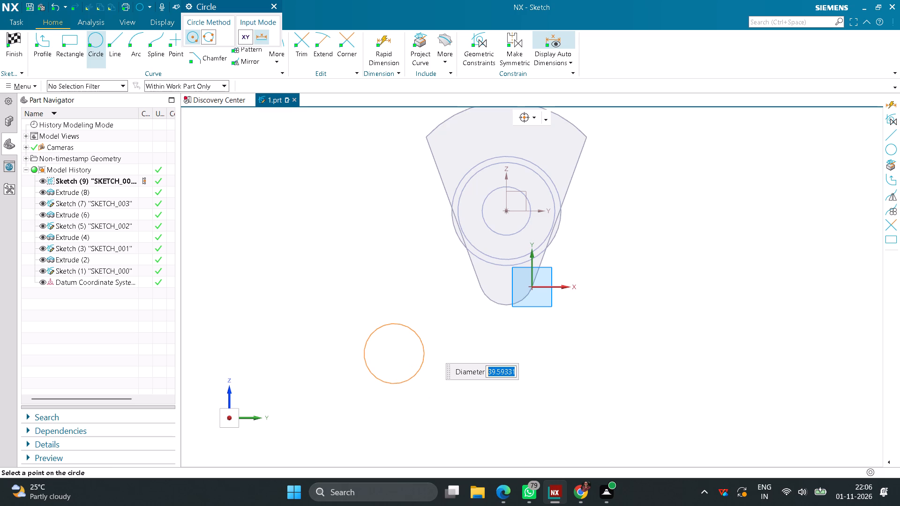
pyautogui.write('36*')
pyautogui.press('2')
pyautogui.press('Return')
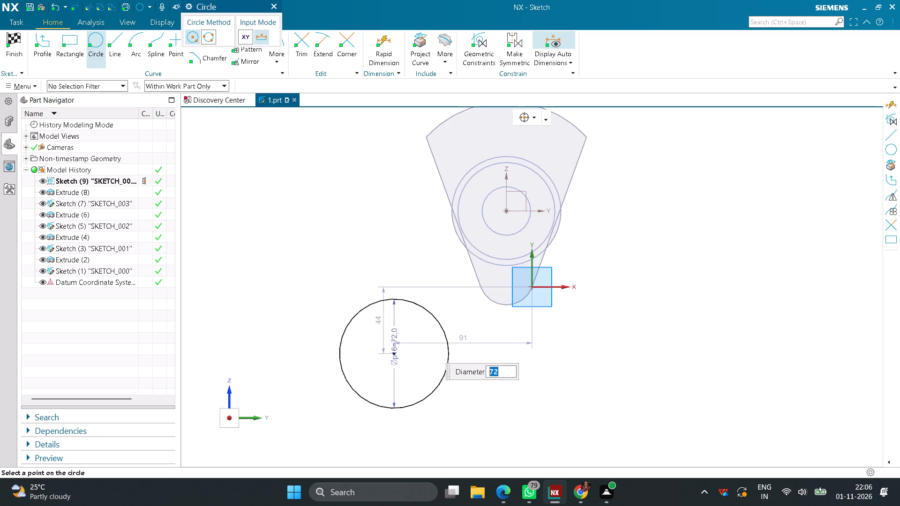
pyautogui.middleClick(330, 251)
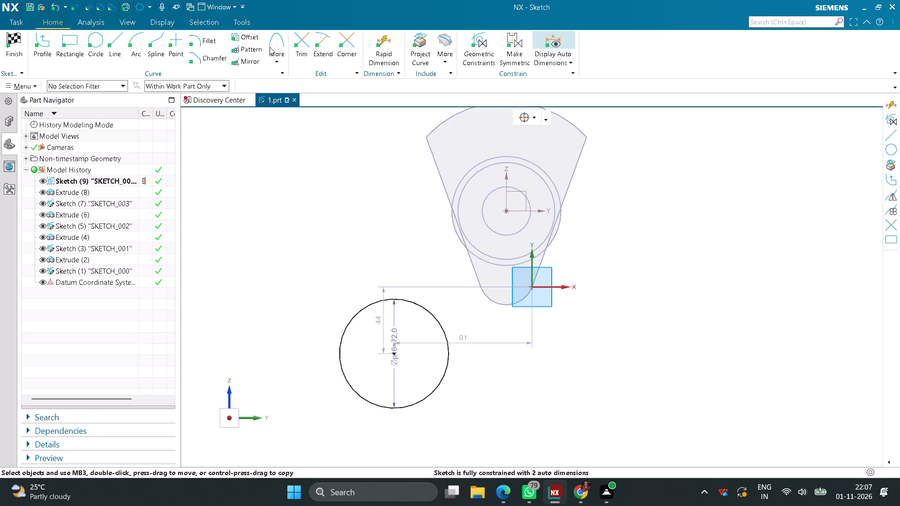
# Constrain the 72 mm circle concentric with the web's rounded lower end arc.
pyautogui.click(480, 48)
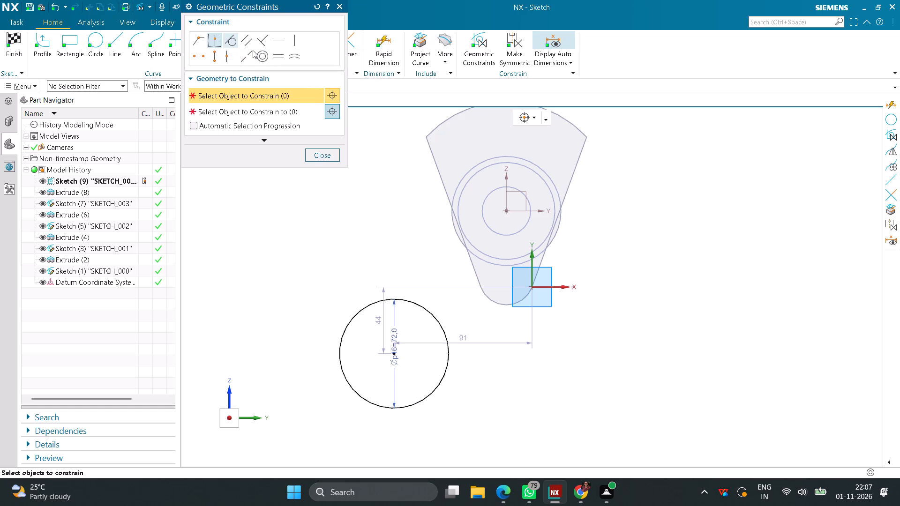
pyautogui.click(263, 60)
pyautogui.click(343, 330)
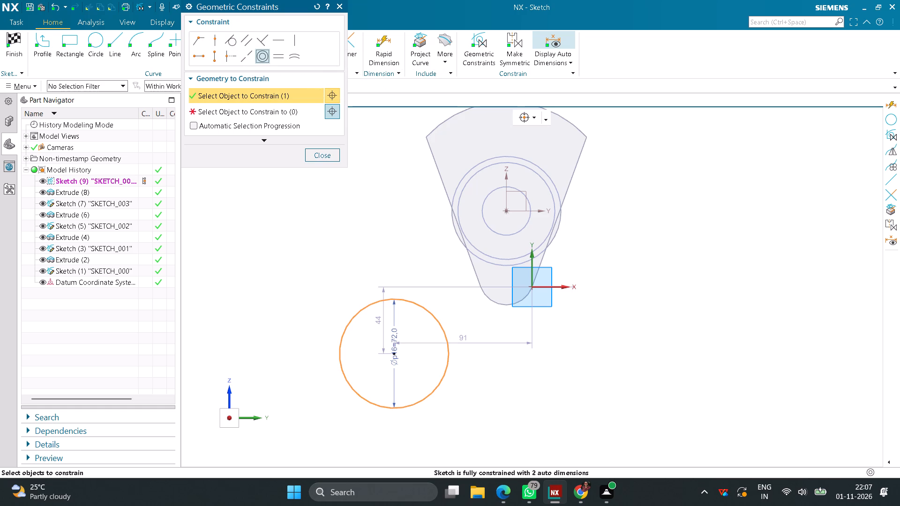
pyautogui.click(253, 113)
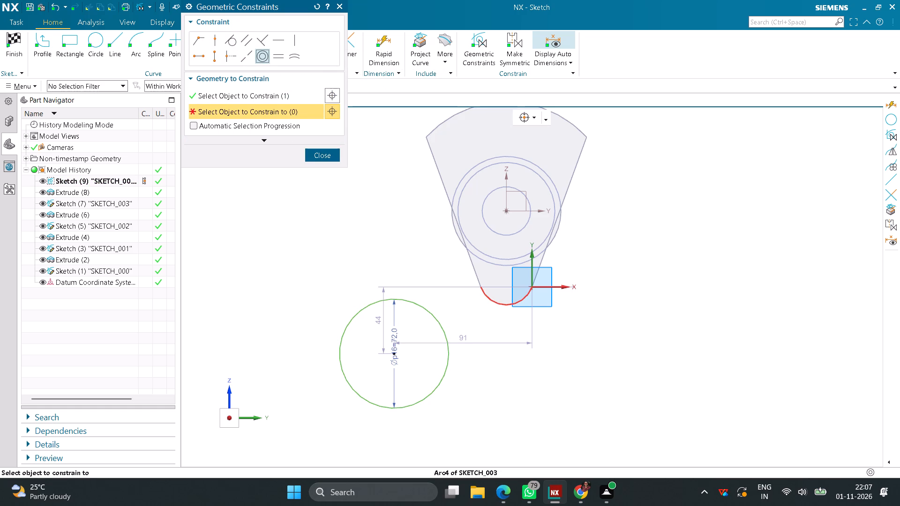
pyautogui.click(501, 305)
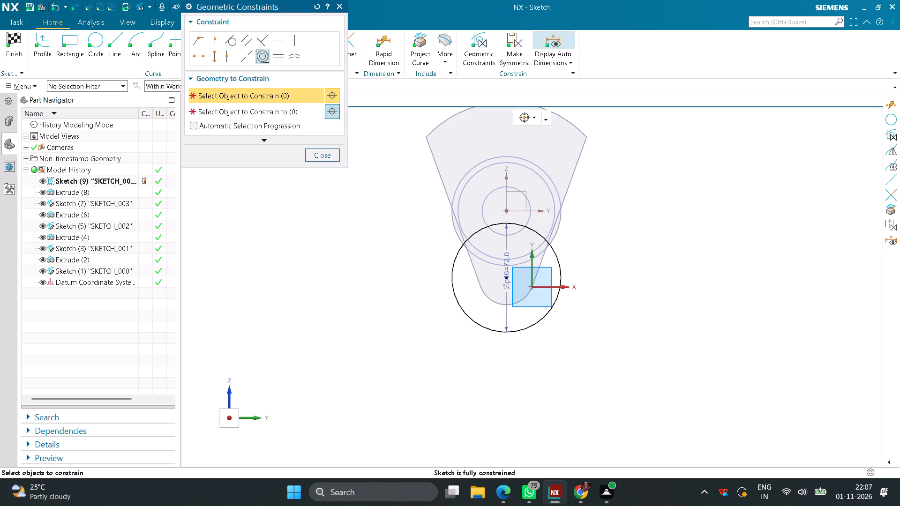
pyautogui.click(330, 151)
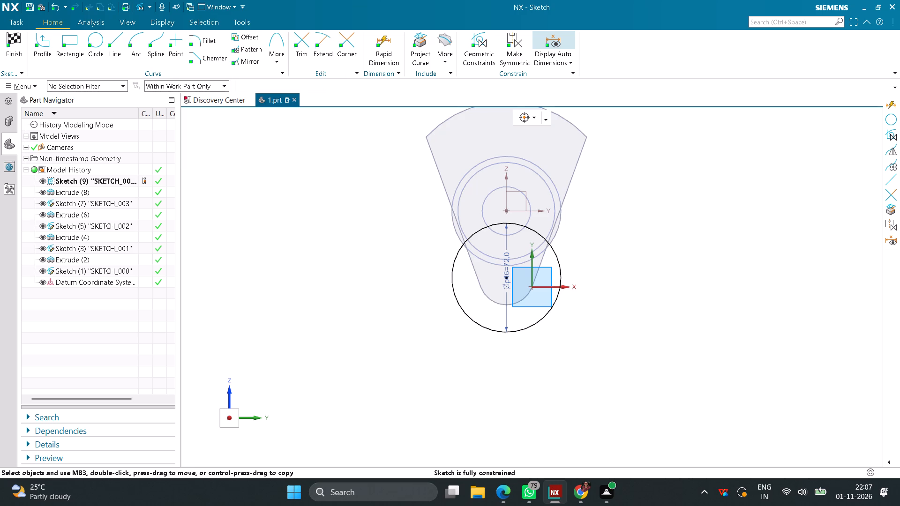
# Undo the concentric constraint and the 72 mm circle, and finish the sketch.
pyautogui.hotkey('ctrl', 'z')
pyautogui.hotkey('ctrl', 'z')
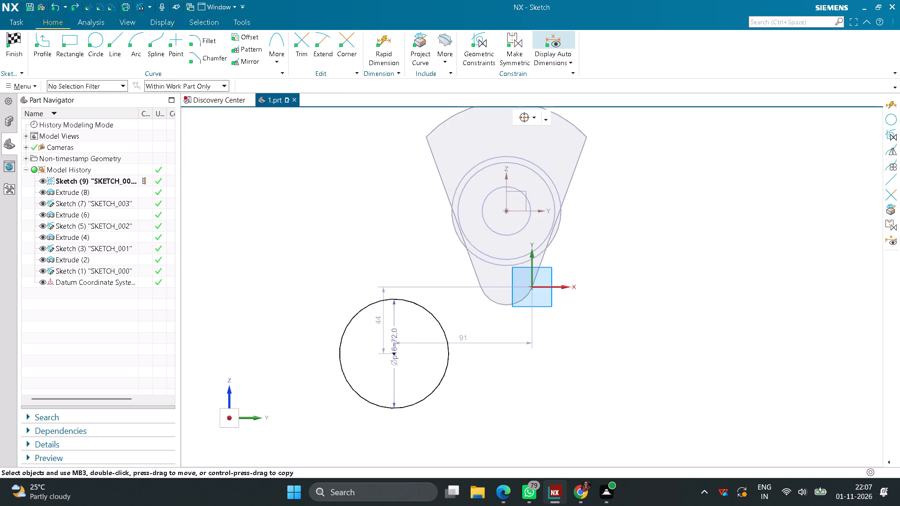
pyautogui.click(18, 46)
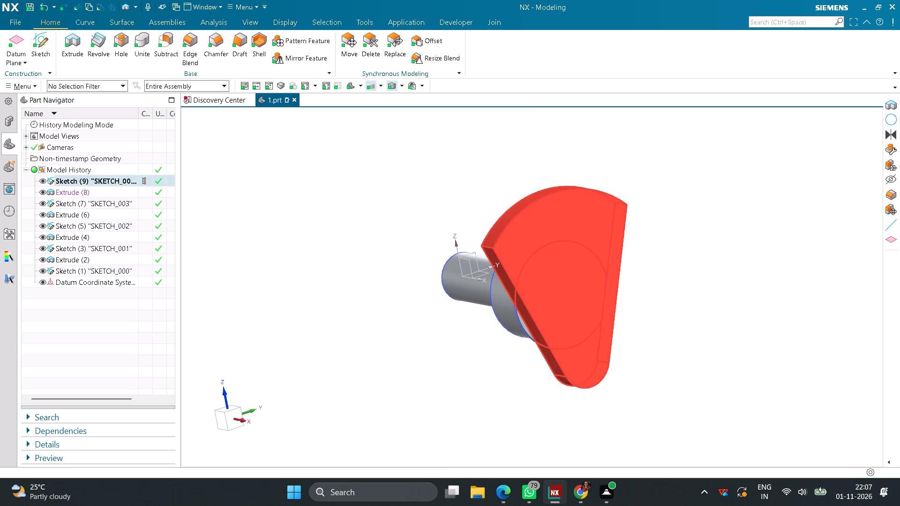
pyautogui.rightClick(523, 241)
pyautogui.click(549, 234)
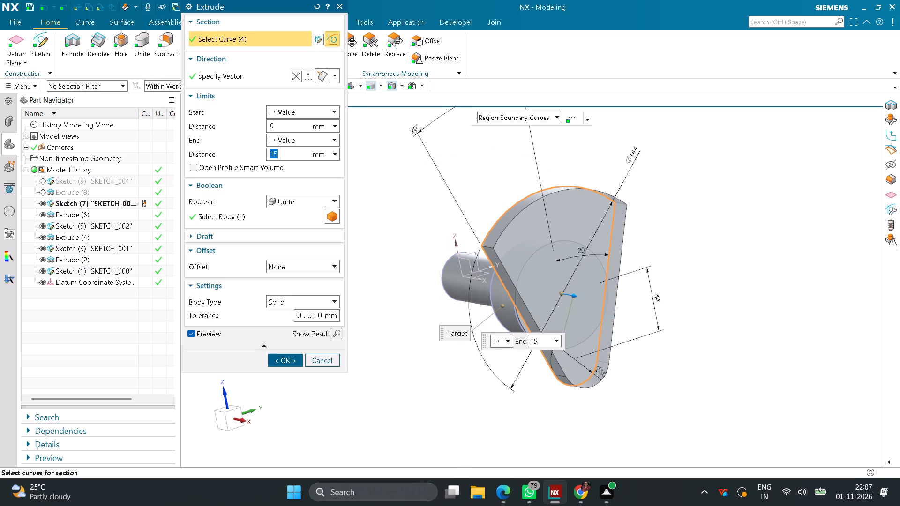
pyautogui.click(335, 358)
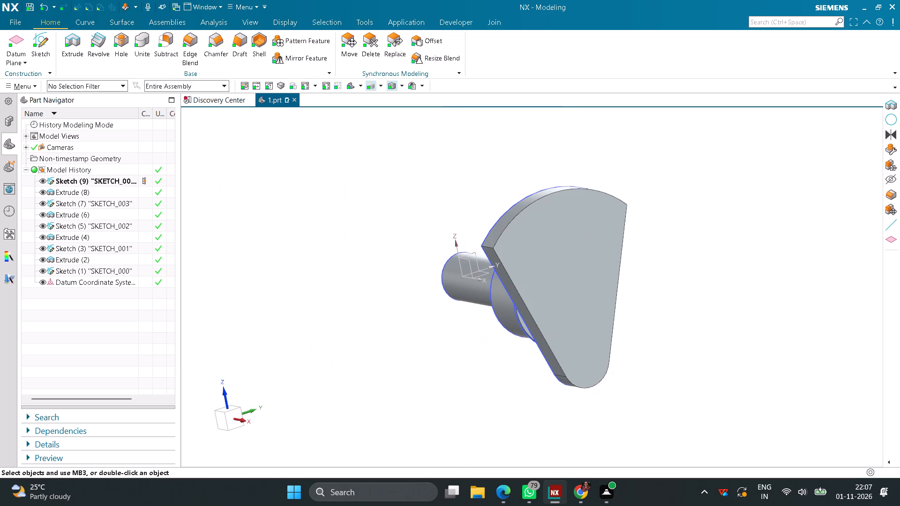
# In the tapered web's profile sketch, set the rounded lower end's diameter to 72 mm and finish the sketch.
pyautogui.doubleClick(90, 182)
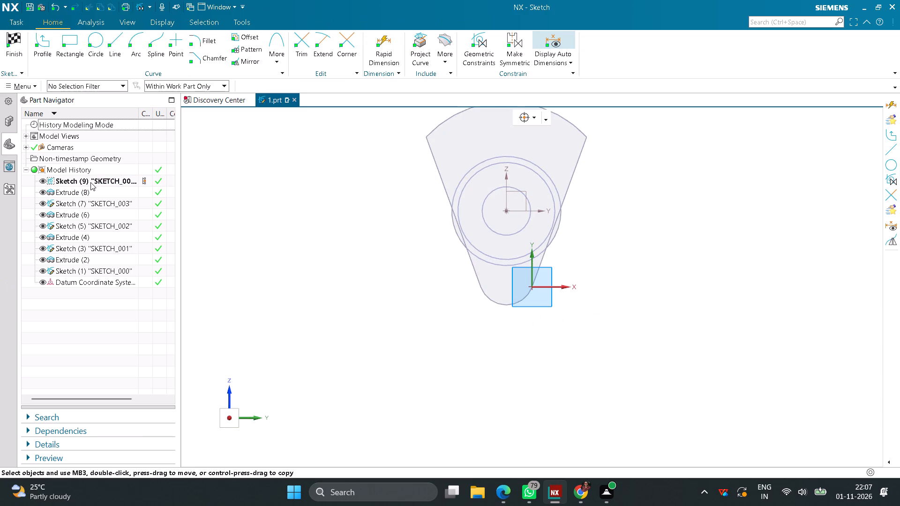
pyautogui.doubleClick(80, 205)
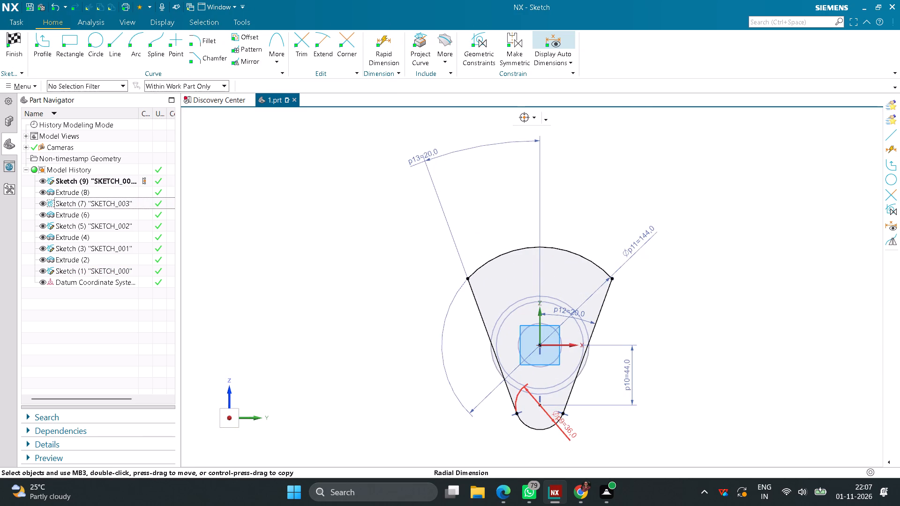
pyautogui.click(570, 432)
pyautogui.click(570, 432)
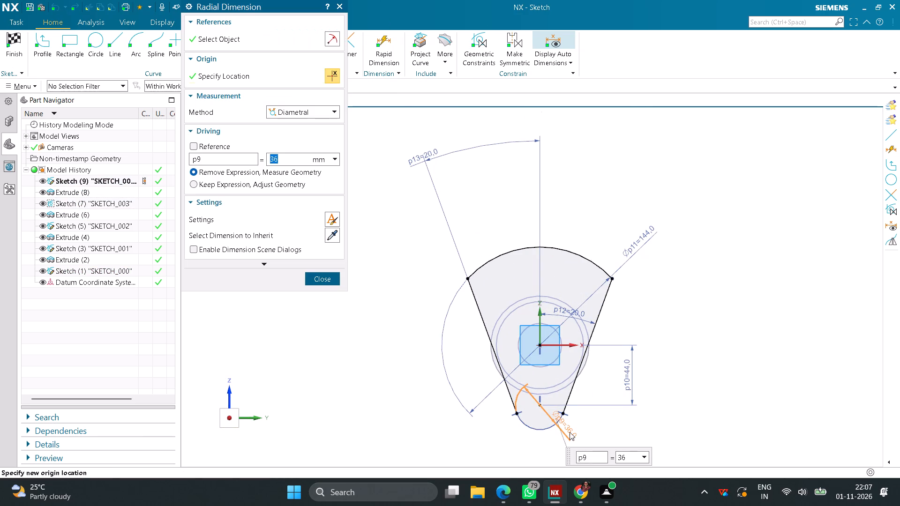
pyautogui.write('72')
pyautogui.press('Return')
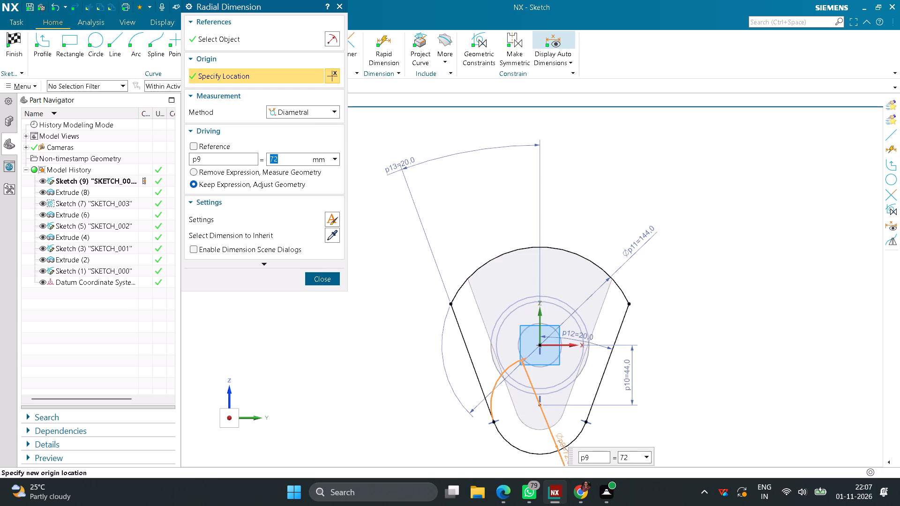
pyautogui.click(327, 281)
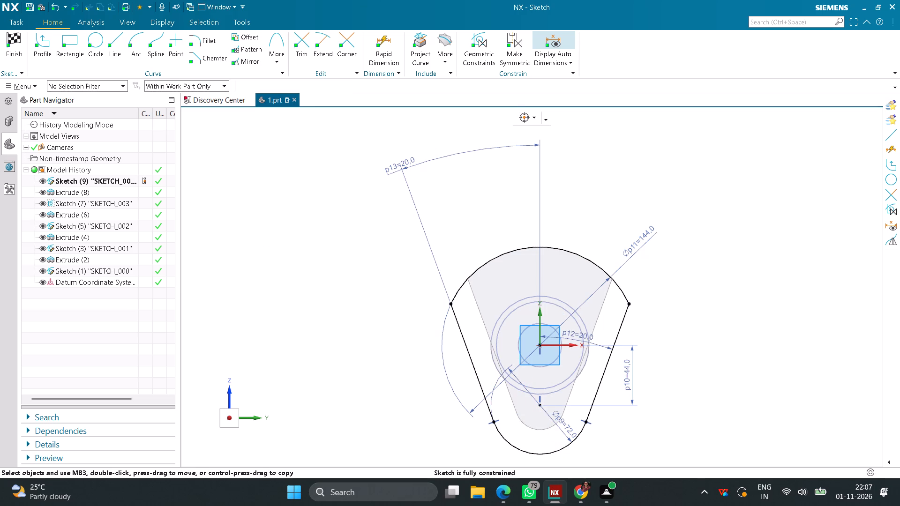
pyautogui.click(15, 44)
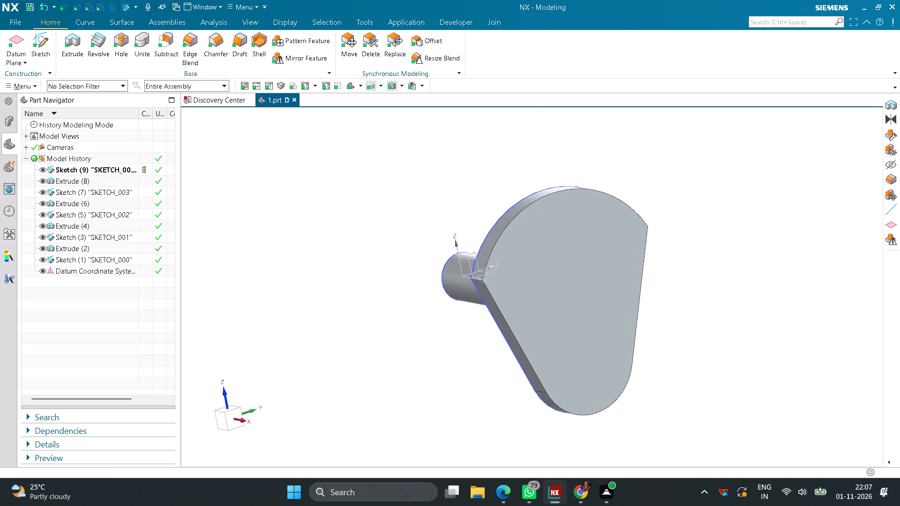
# Create a new sketch on the outer flat face of the widened web.
pyautogui.click(50, 46)
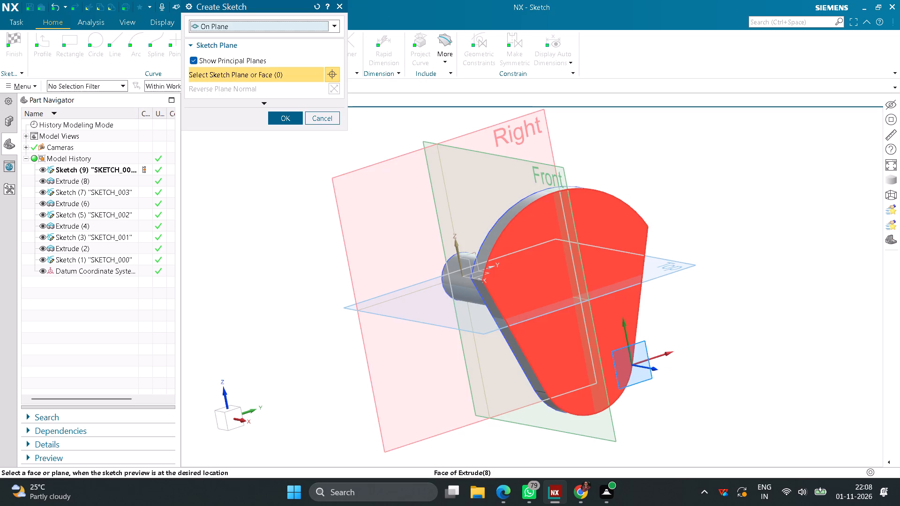
pyautogui.click(609, 340)
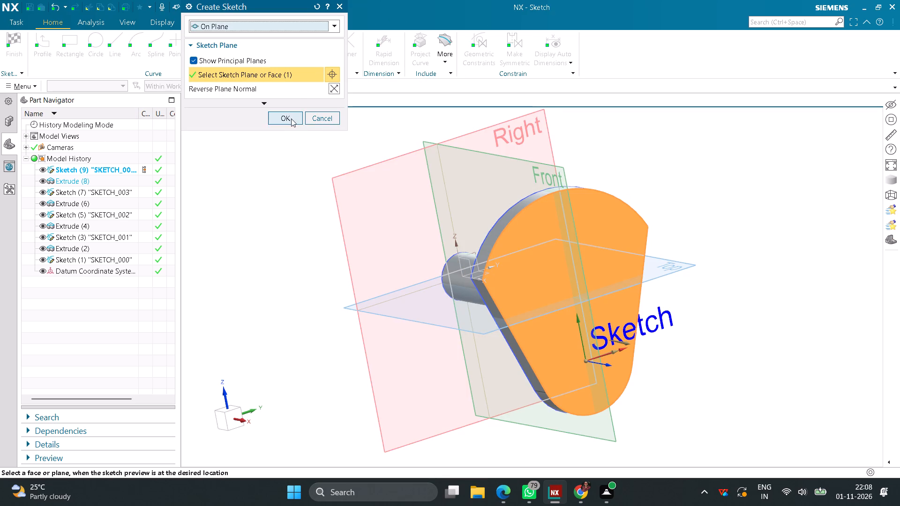
pyautogui.click(290, 118)
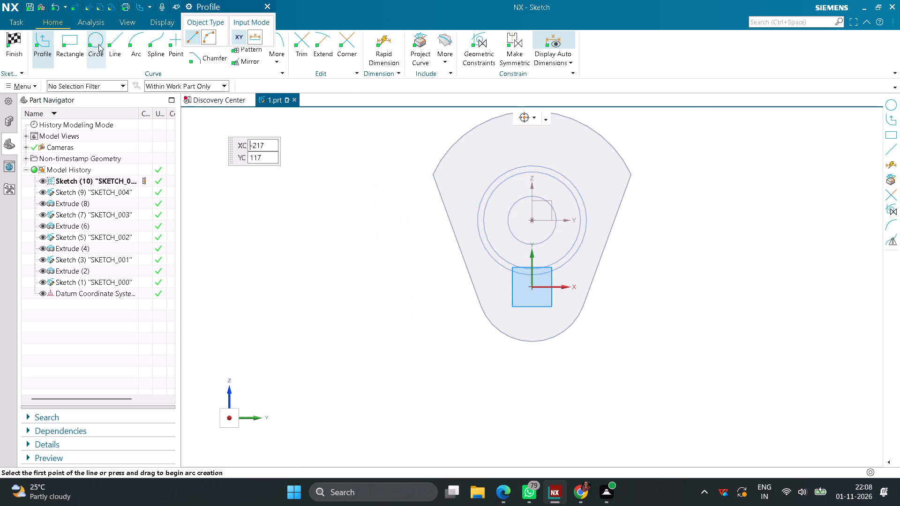
# Sketch a 72 mm diameter circle in open space beside the web.
pyautogui.click(97, 44)
pyautogui.click(310, 303)
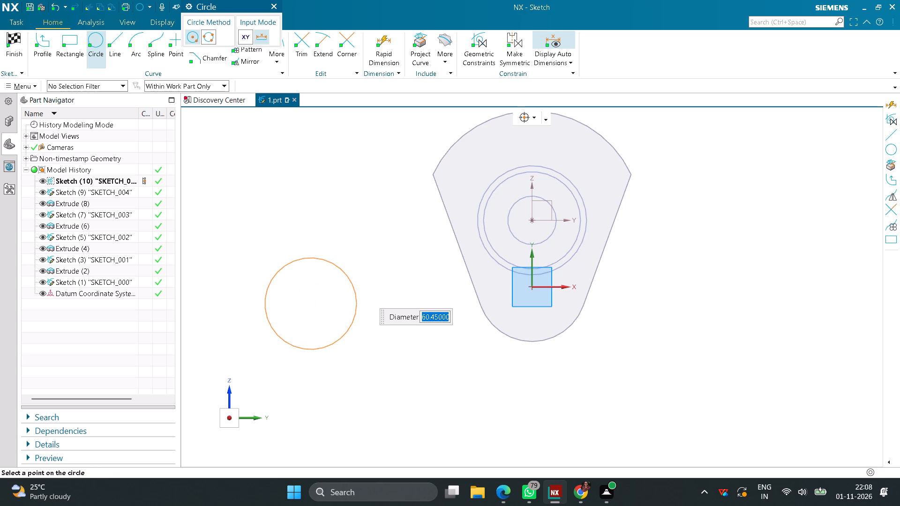
pyautogui.write('72')
pyautogui.press('Return')
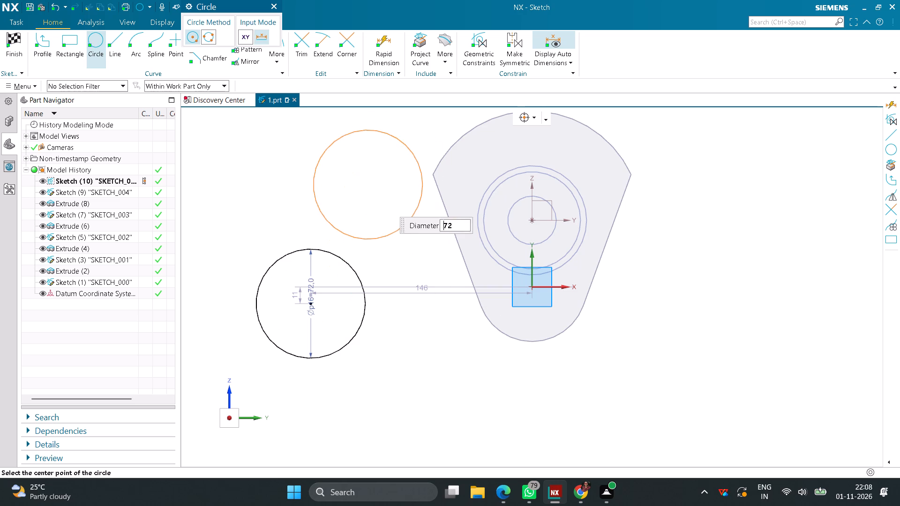
# Constrain the 72 mm circle concentric with the web's rounded lower end and finish the sketch.
pyautogui.click(480, 56)
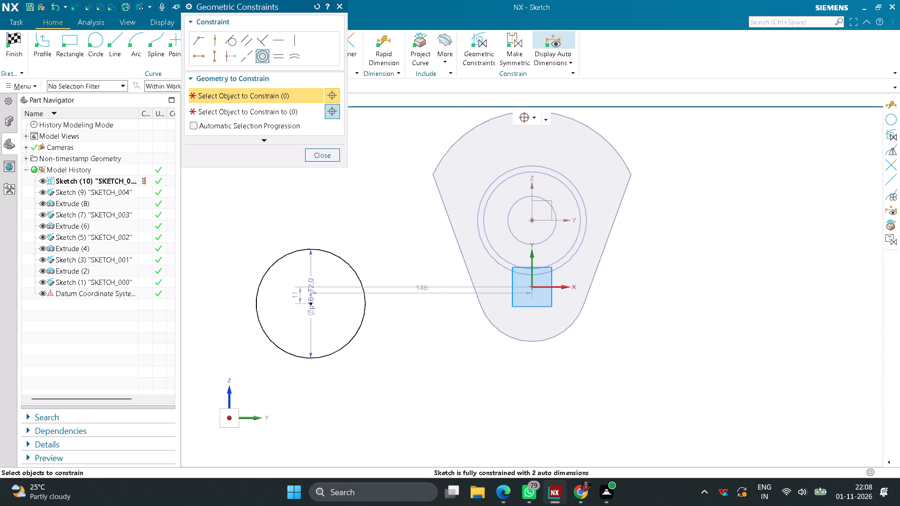
pyautogui.click(354, 274)
pyautogui.click(294, 109)
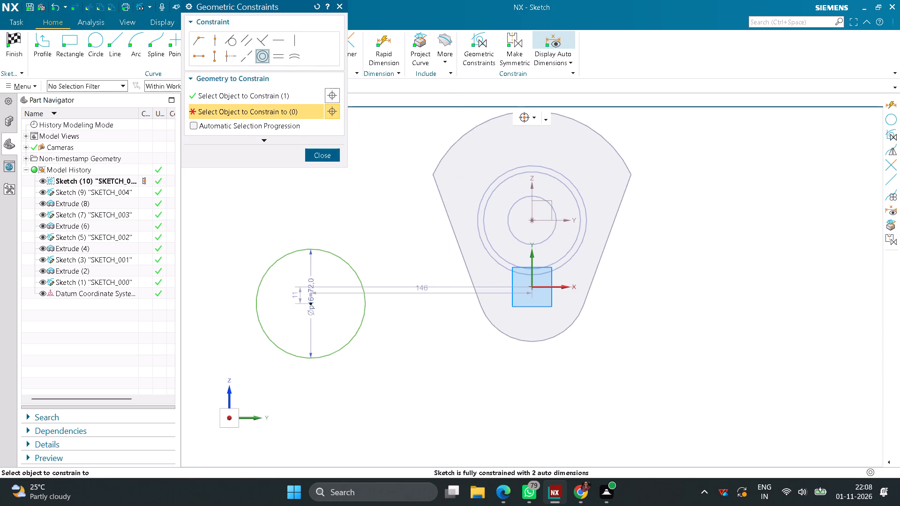
pyautogui.click(528, 345)
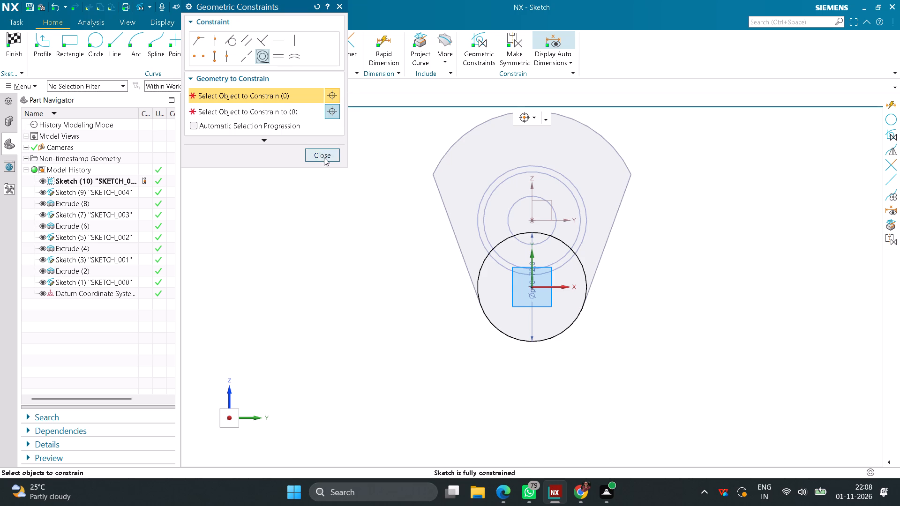
pyautogui.click(324, 157)
pyautogui.click(15, 45)
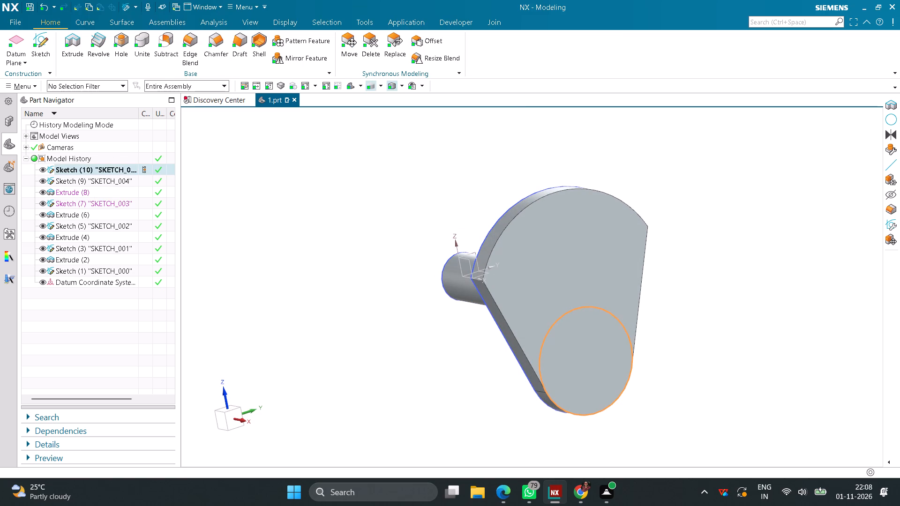
# Extrude the 72 mm circle 2 mm outward from the web's face, united with the body.
pyautogui.click(73, 54)
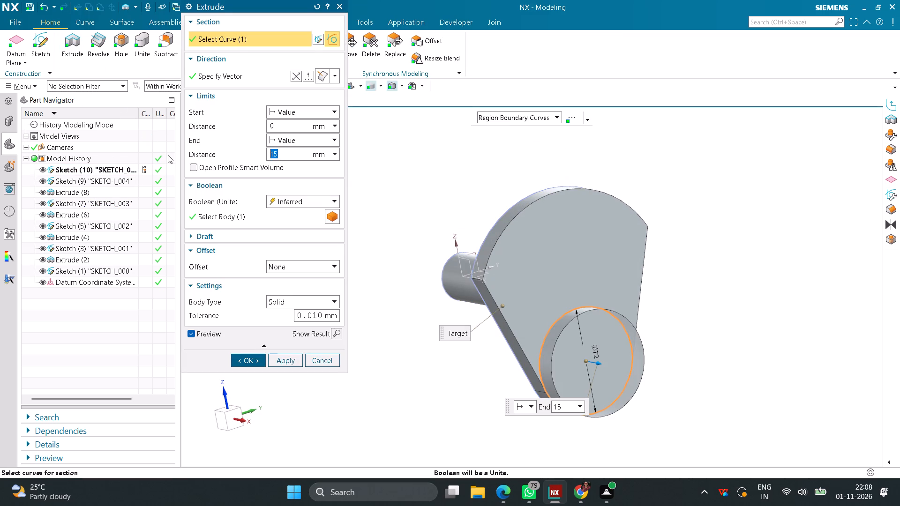
pyautogui.press('2')
pyautogui.press('Return')
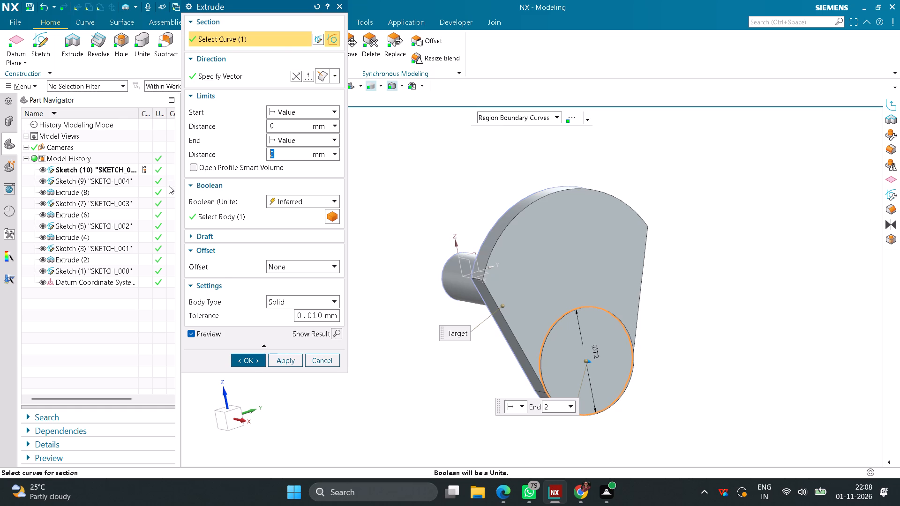
pyautogui.click(254, 364)
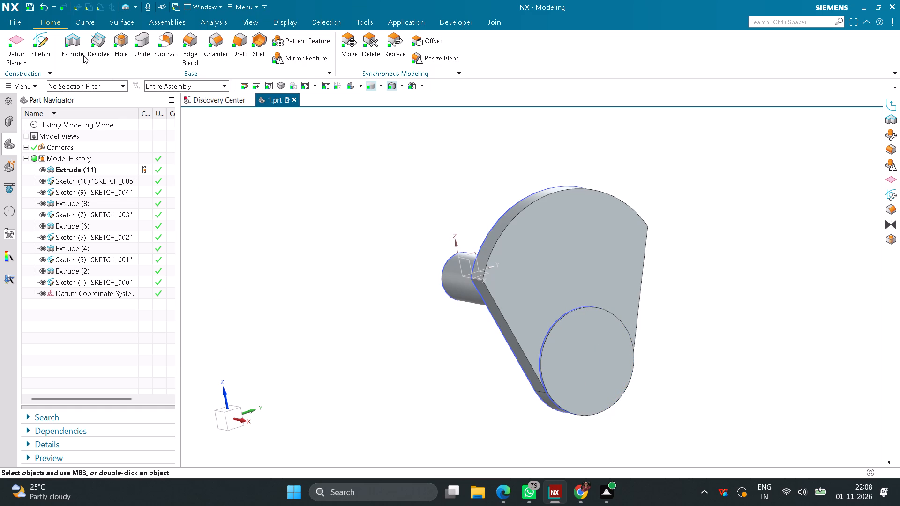
# Create a new sketch on the flat circular face of the 2 mm boss.
pyautogui.click(52, 46)
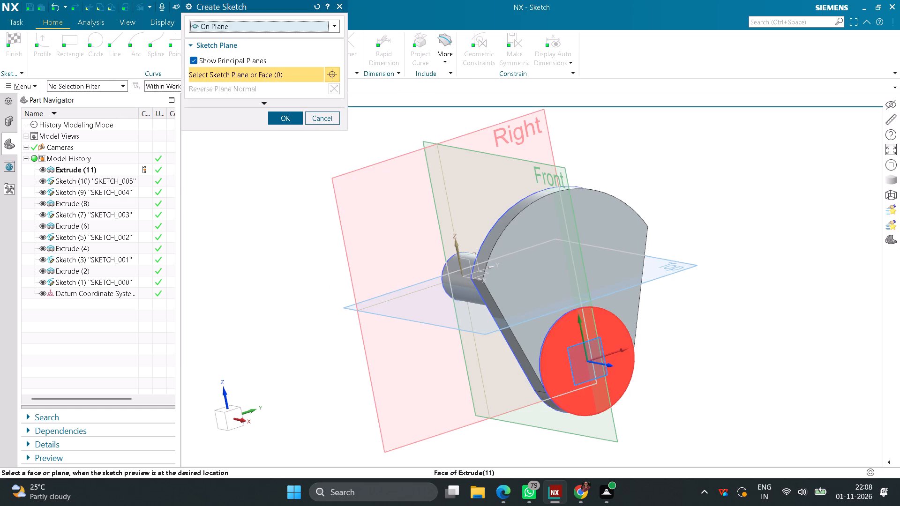
pyautogui.click(558, 363)
pyautogui.click(290, 123)
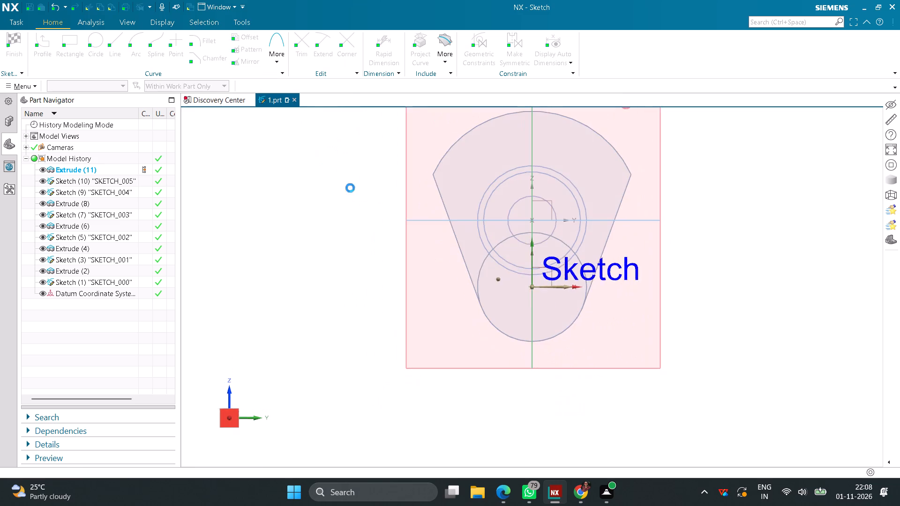
# Sketch a 64 mm diameter circle centred on the boss face's sketch origin and finish the sketch.
pyautogui.click(91, 43)
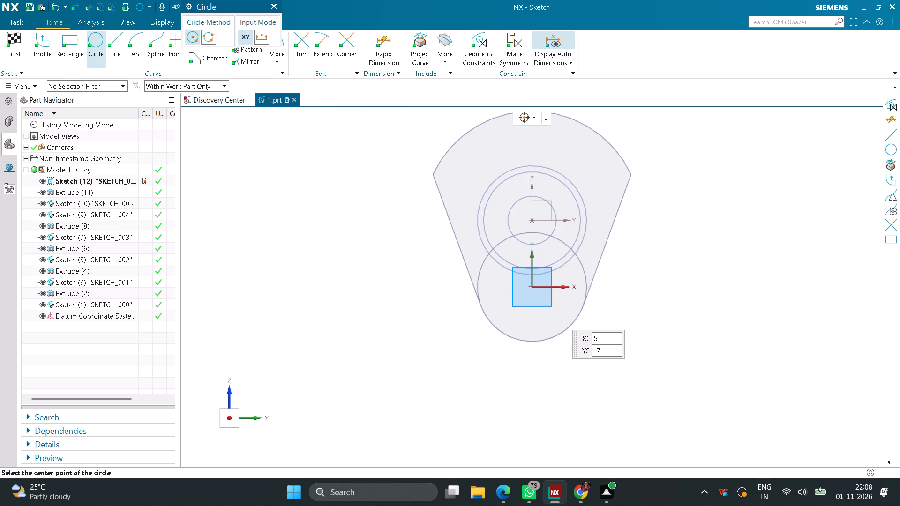
pyautogui.click(530, 287)
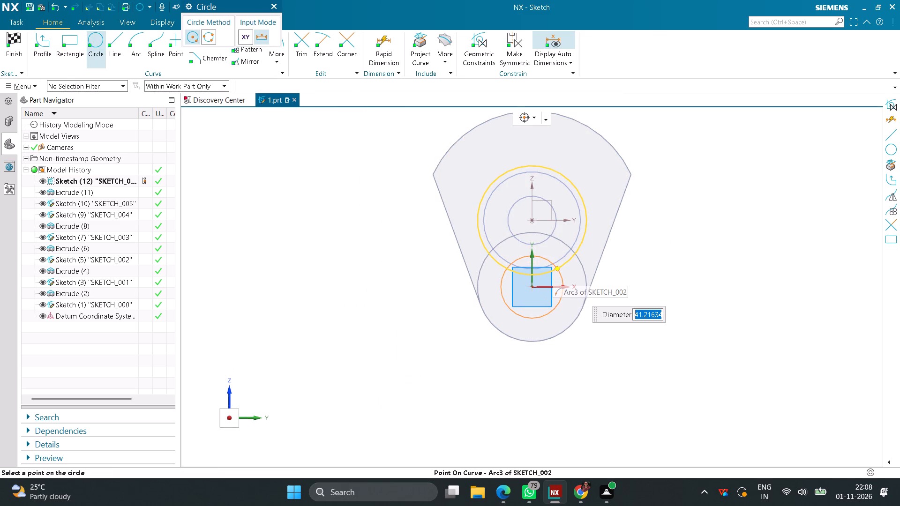
pyautogui.write('64')
pyautogui.press('Return')
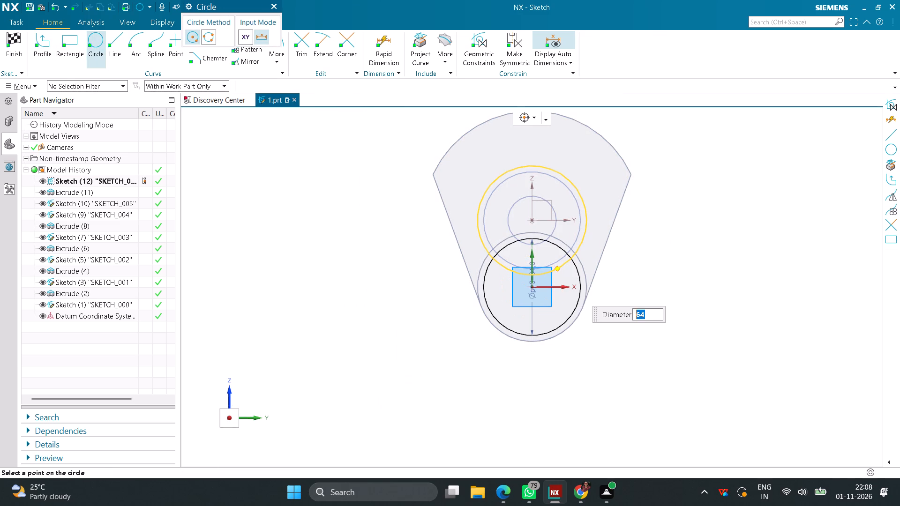
pyautogui.middleClick(371, 290)
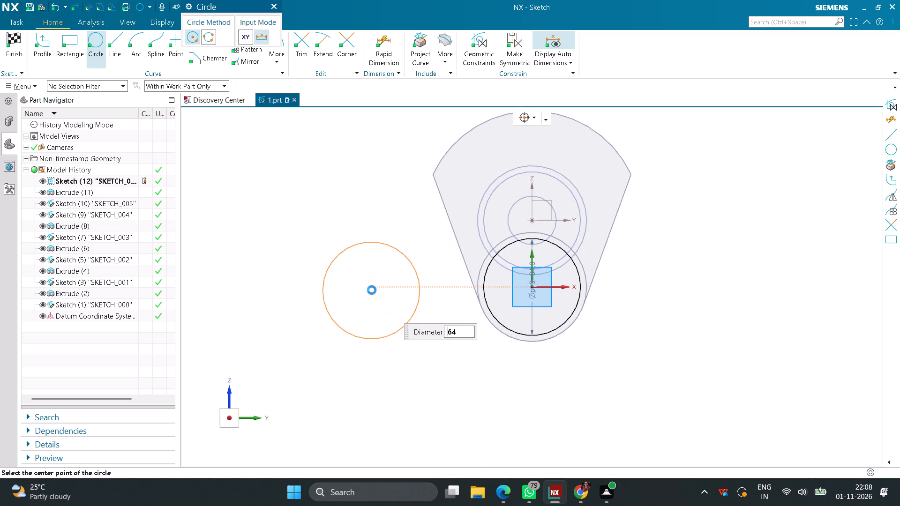
pyautogui.click(12, 46)
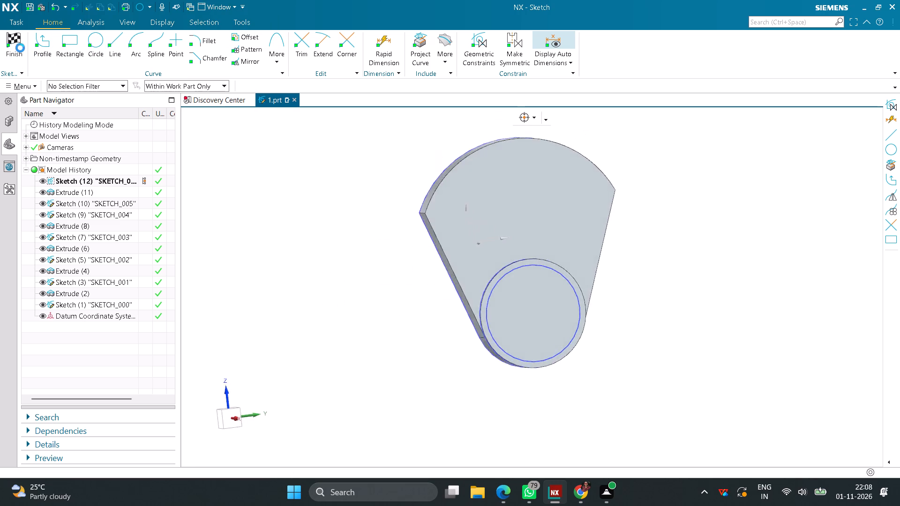
# Extrude the 64 mm circle 32 mm outward from the boss, united with the body, as the crankpin.
pyautogui.click(72, 47)
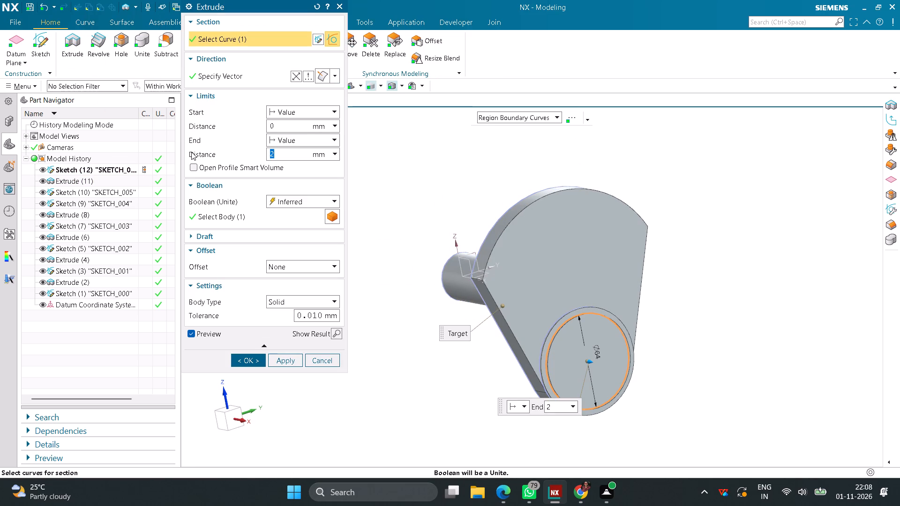
pyautogui.write('32')
pyautogui.press('Return')
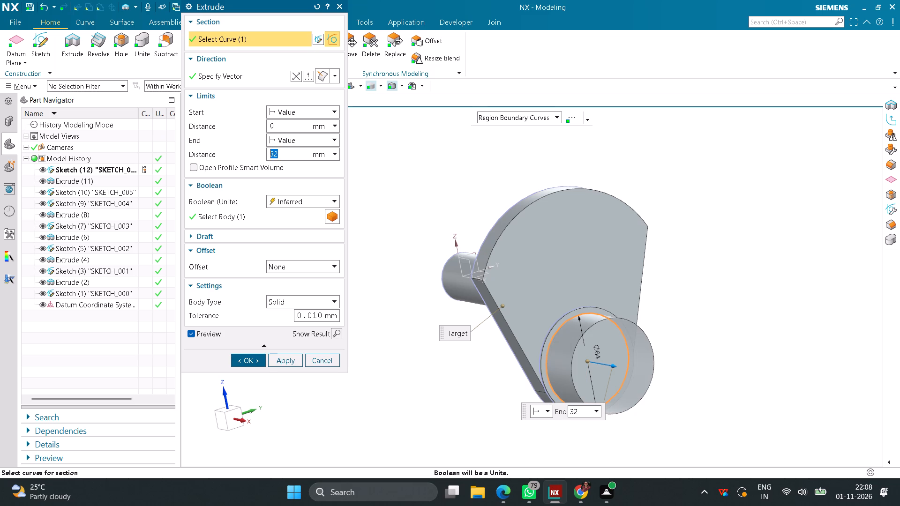
pyautogui.click(246, 362)
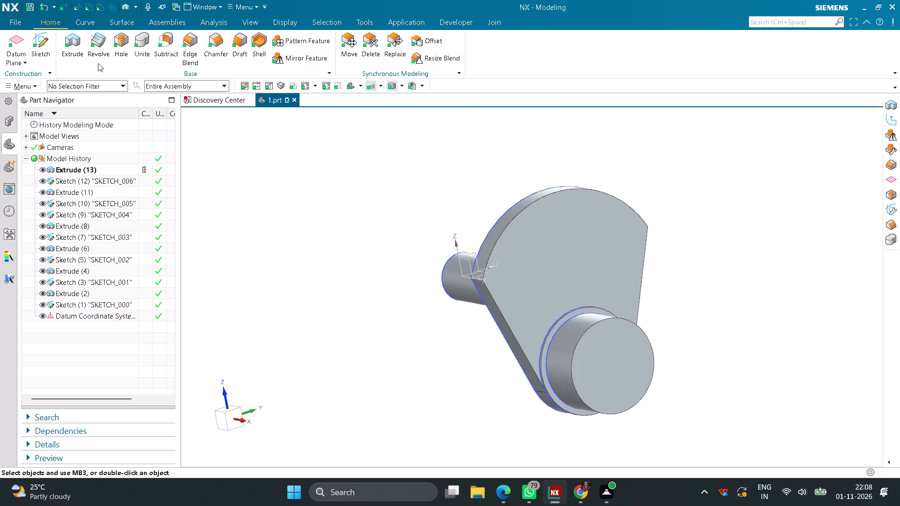
# On the crankpin's end face, create a sketch with the boss's 72 mm circle projected into it, and finish the sketch.
pyautogui.click(45, 45)
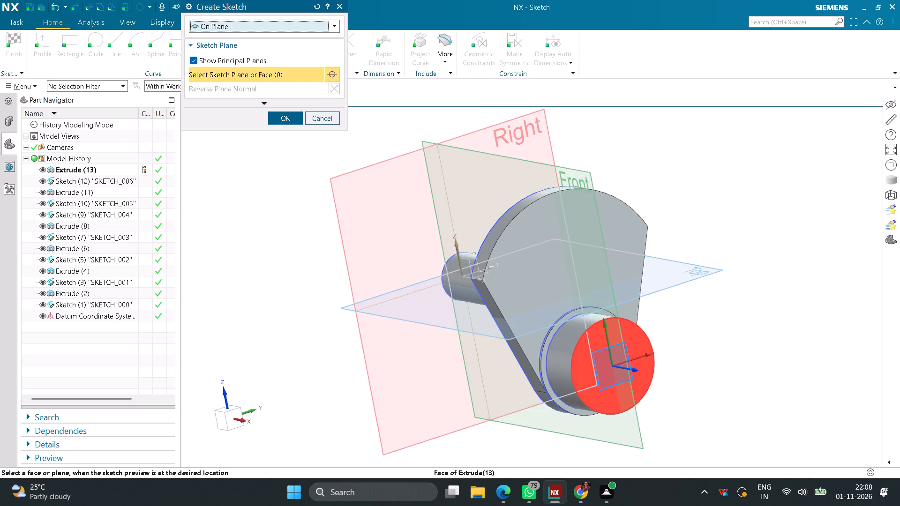
pyautogui.click(596, 362)
pyautogui.click(288, 121)
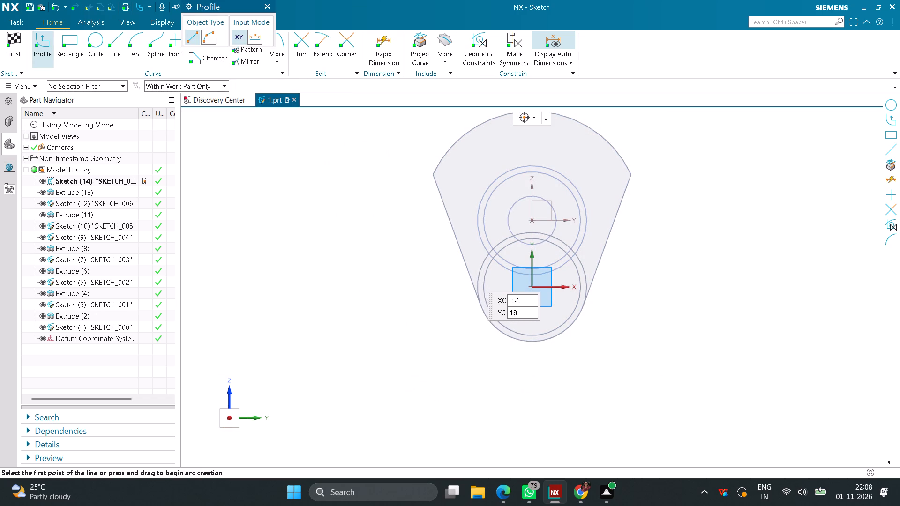
pyautogui.click(417, 54)
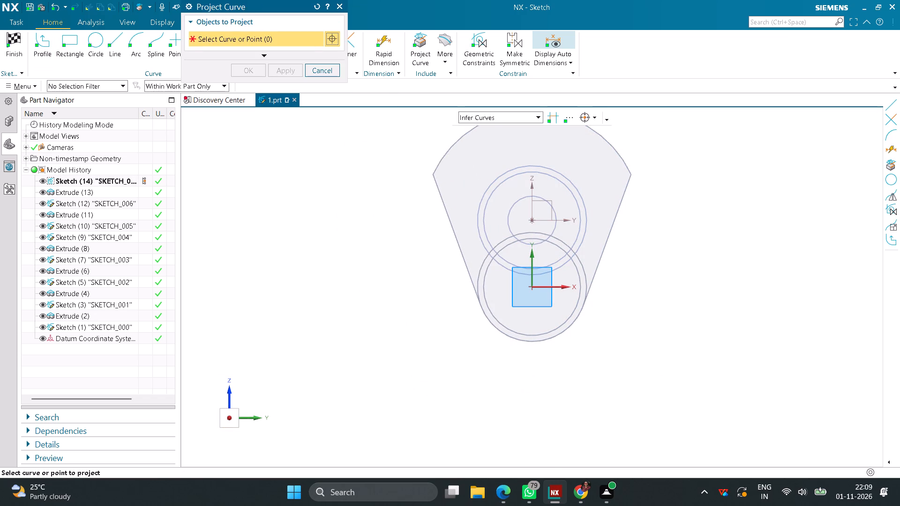
pyautogui.click(480, 265)
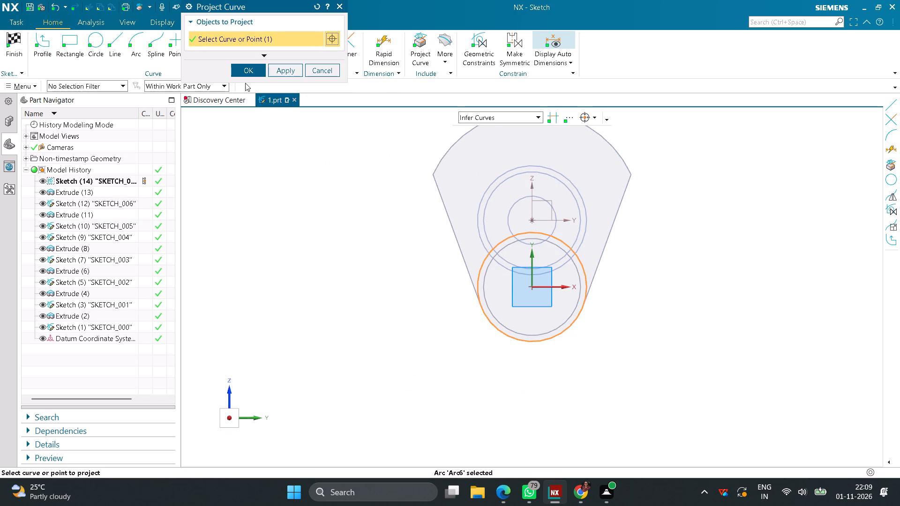
pyautogui.click(245, 74)
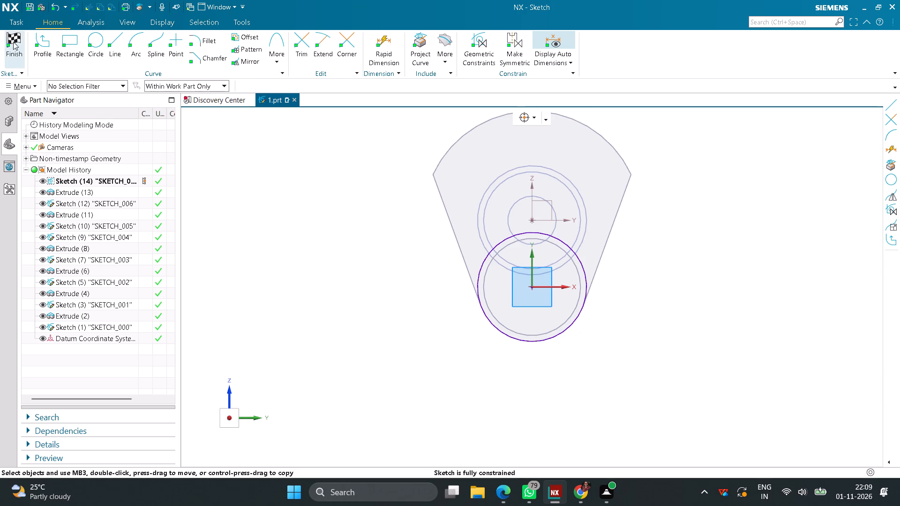
pyautogui.click(13, 39)
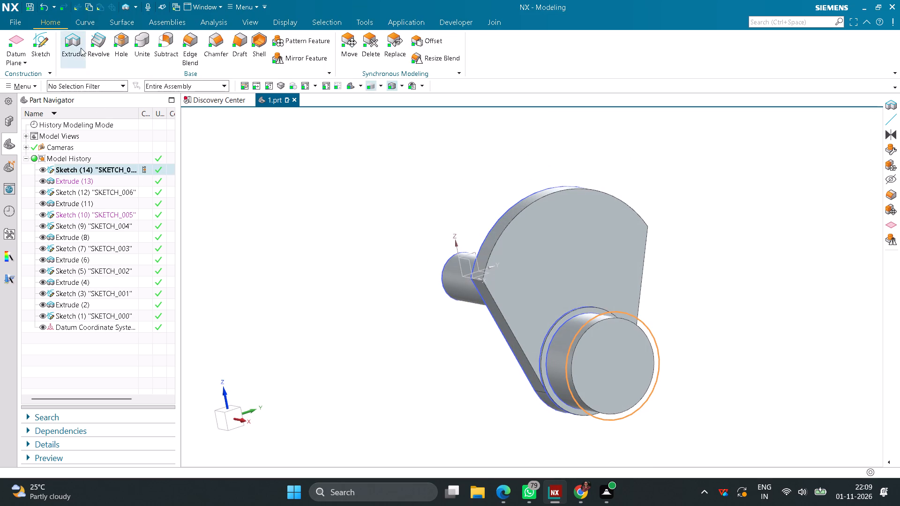
# Extrude the projected 72 mm circle 2 mm outward from the crankpin's end, united with the body.
pyautogui.click(79, 47)
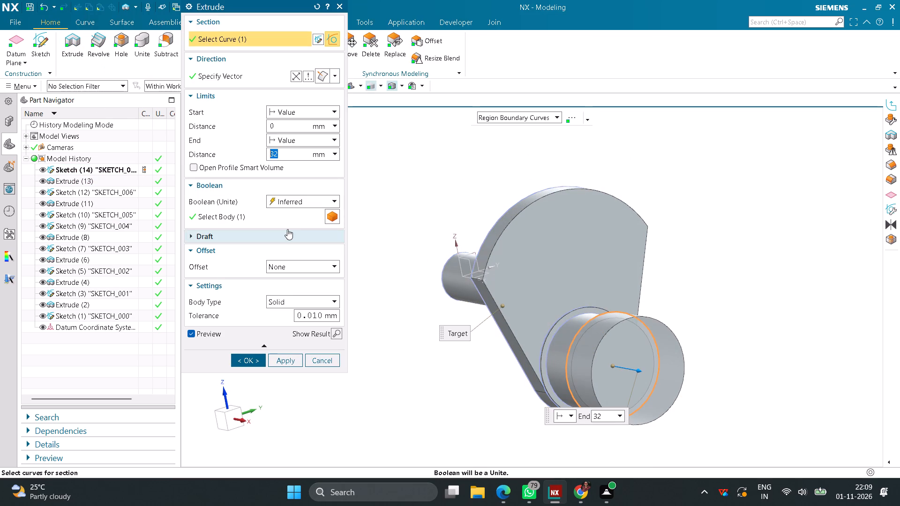
pyautogui.press('2')
pyautogui.press('Return')
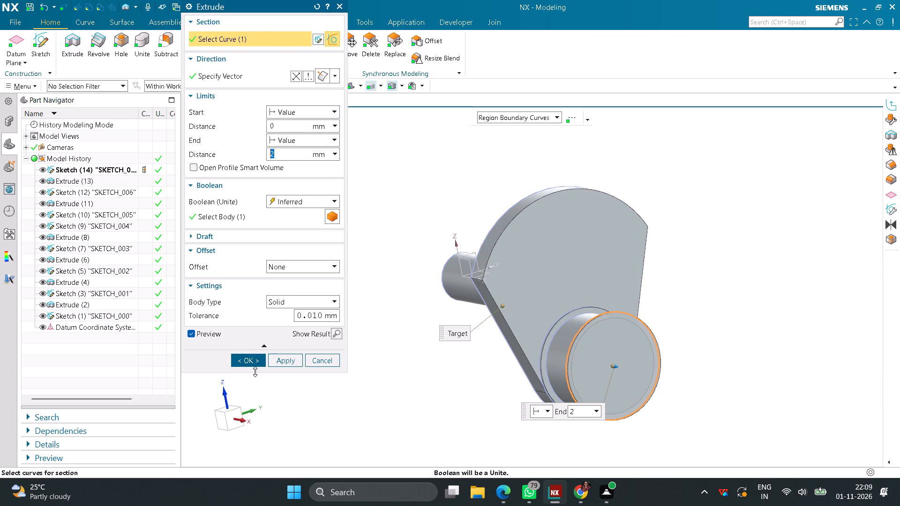
pyautogui.click(252, 365)
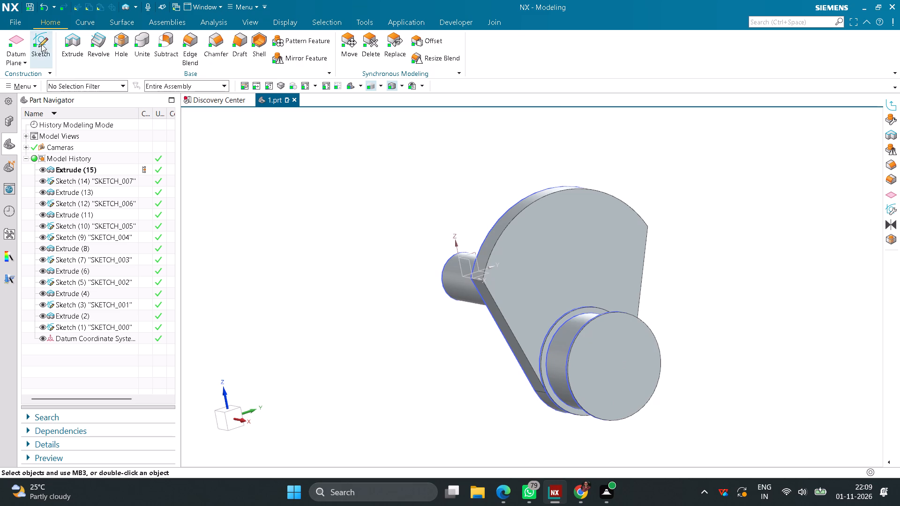
# On the new collar's flat face, create a sketch containing the web's full tapered outline as projected curves, and finish the sketch.
pyautogui.click(41, 44)
pyautogui.click(582, 365)
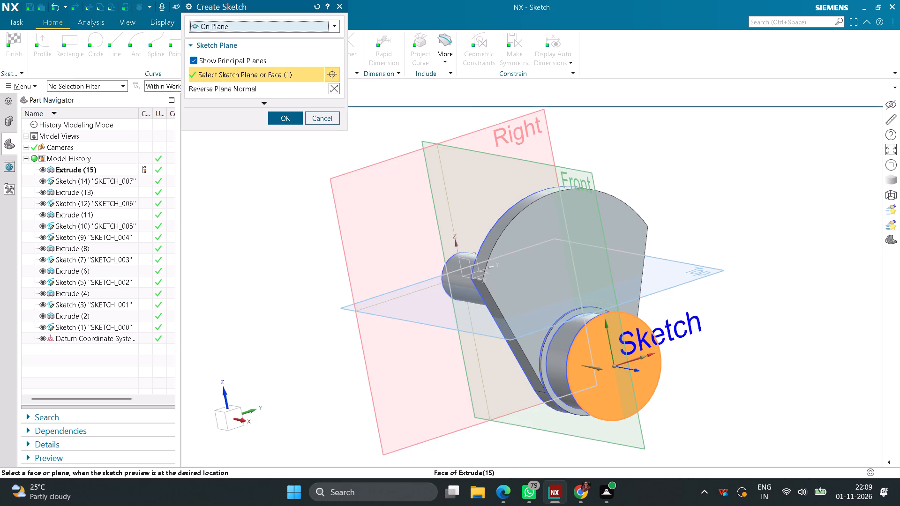
pyautogui.click(284, 117)
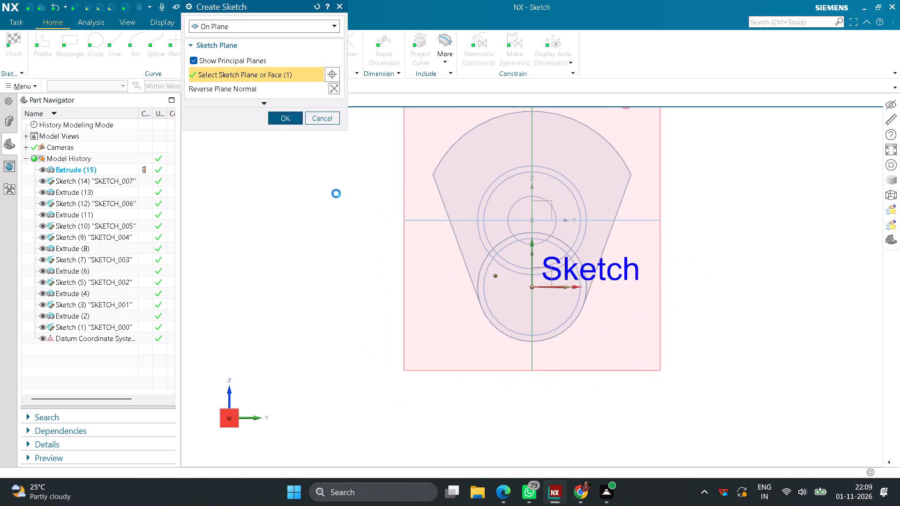
pyautogui.click(415, 51)
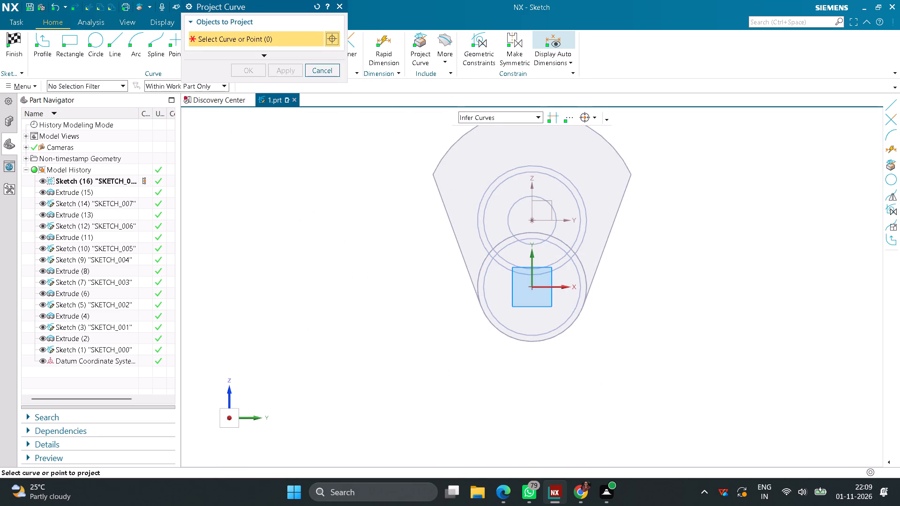
pyautogui.click(453, 145)
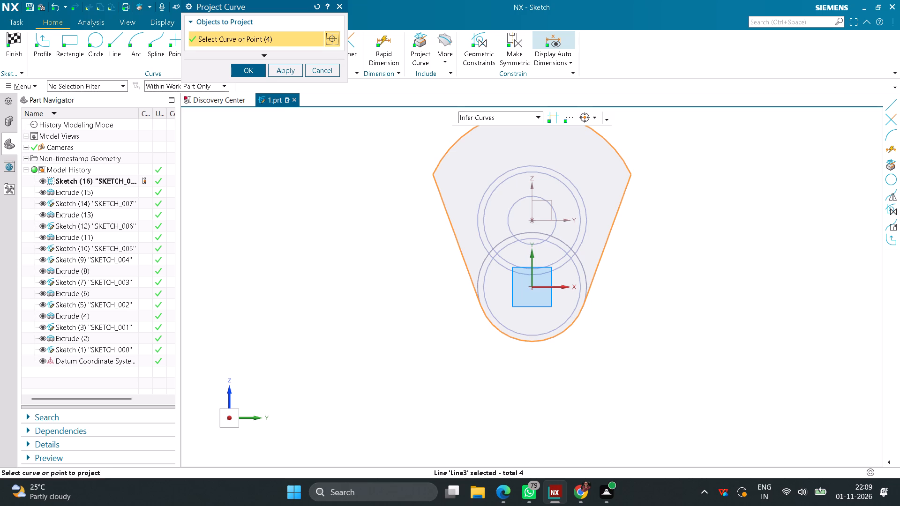
pyautogui.click(248, 66)
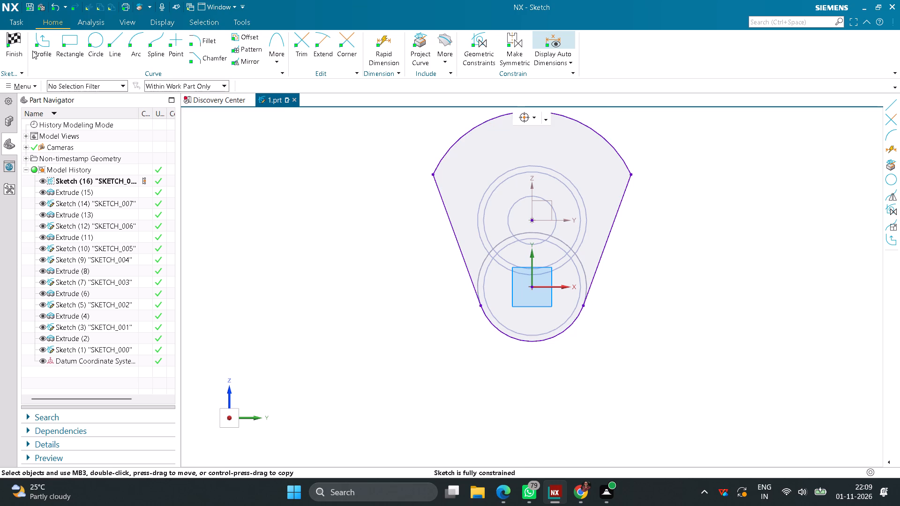
pyautogui.click(18, 43)
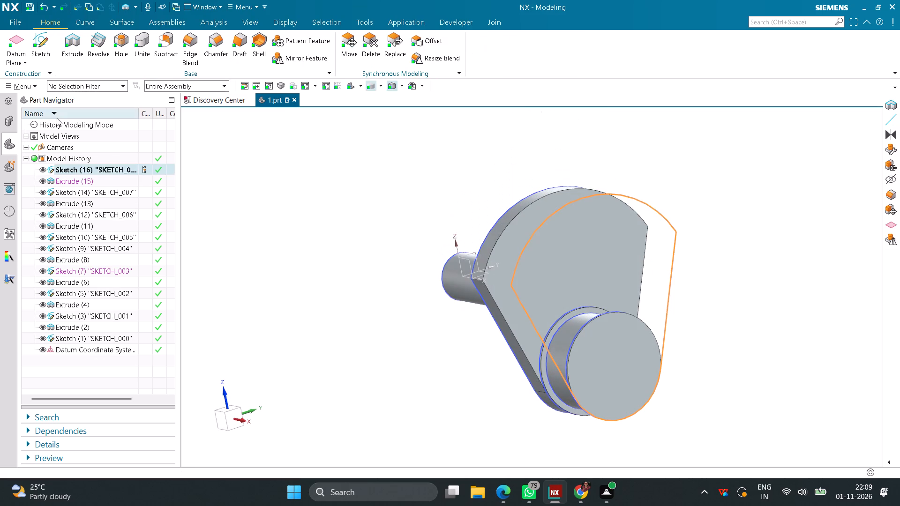
# Extrude the projected web outline 15 mm outward from the collar, united with the body, as the second web.
pyautogui.click(68, 49)
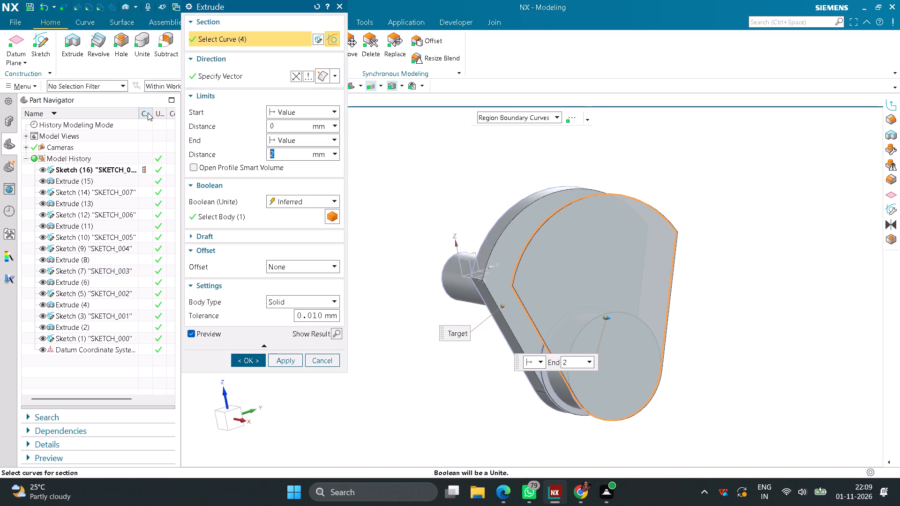
pyautogui.write('15')
pyautogui.press('Return')
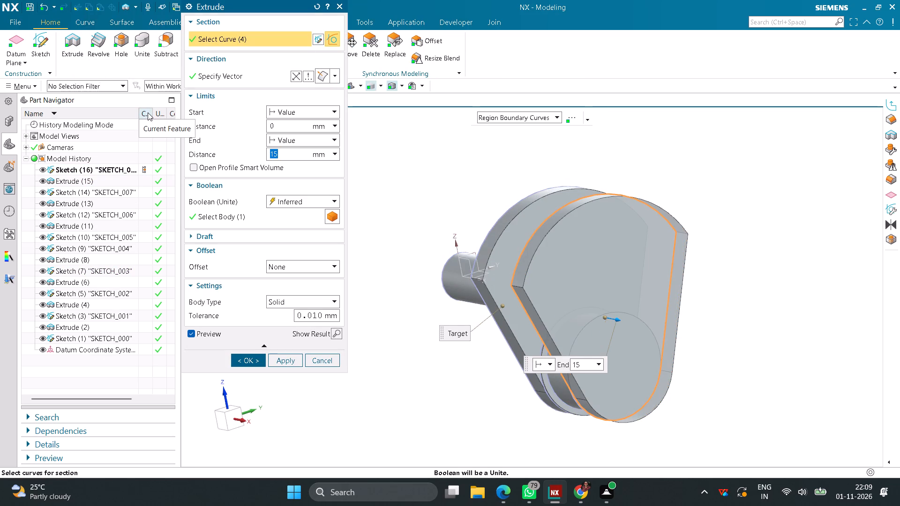
pyautogui.click(244, 361)
# On the second web's outer face, create a sketch with the main shaft's largest collar circle projected into it, and finish the sketch.
pyautogui.click(37, 42)
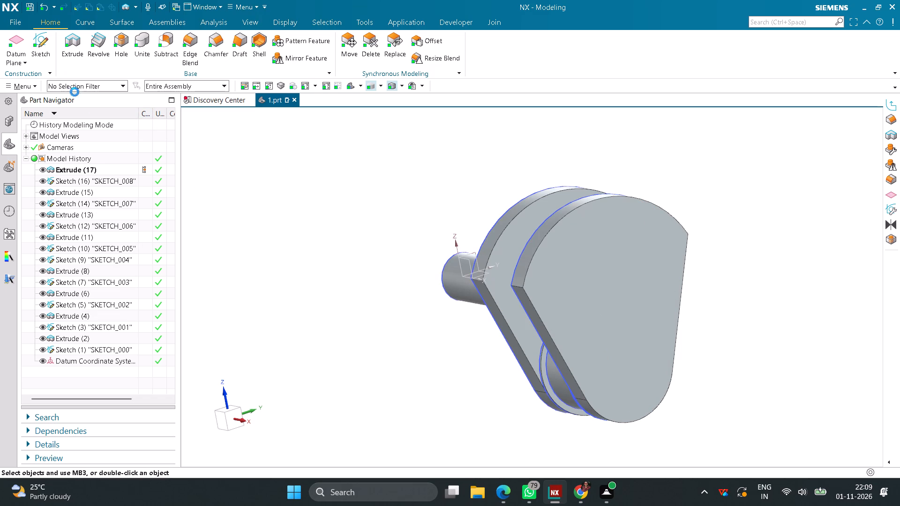
pyautogui.click(564, 292)
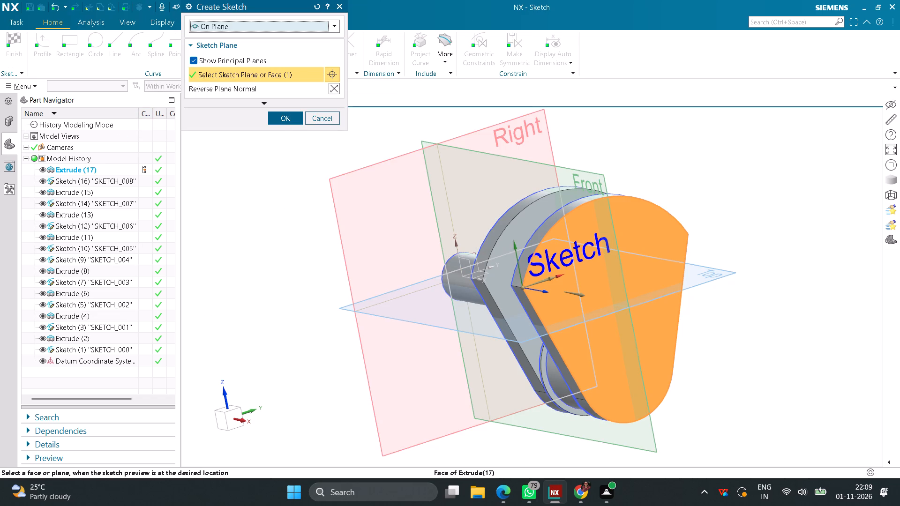
pyautogui.click(287, 116)
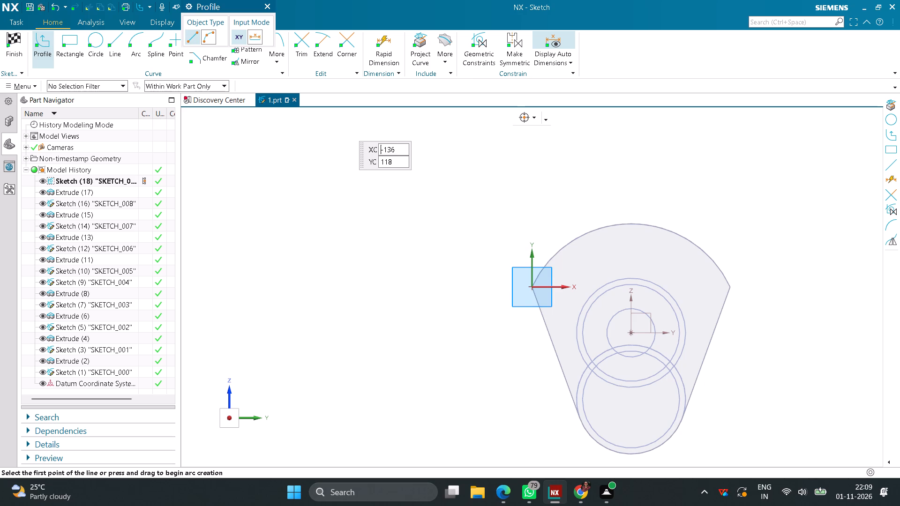
pyautogui.click(419, 47)
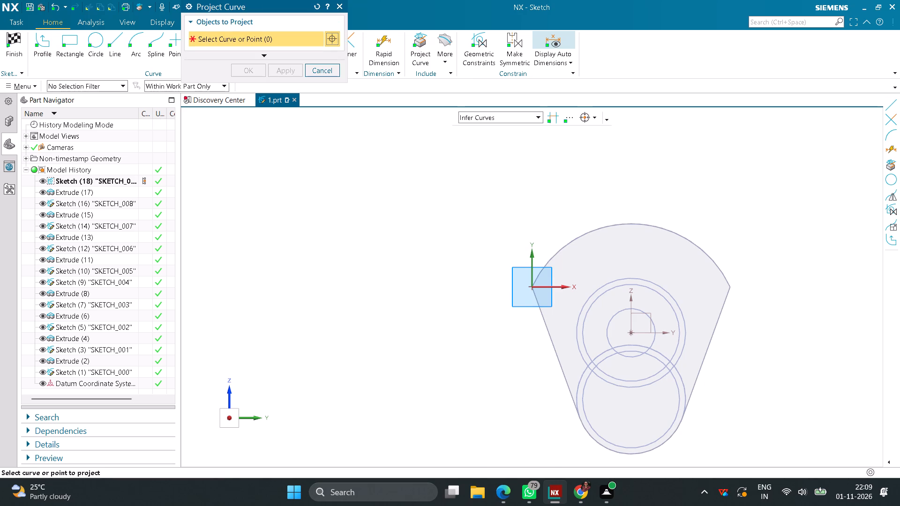
pyautogui.click(600, 286)
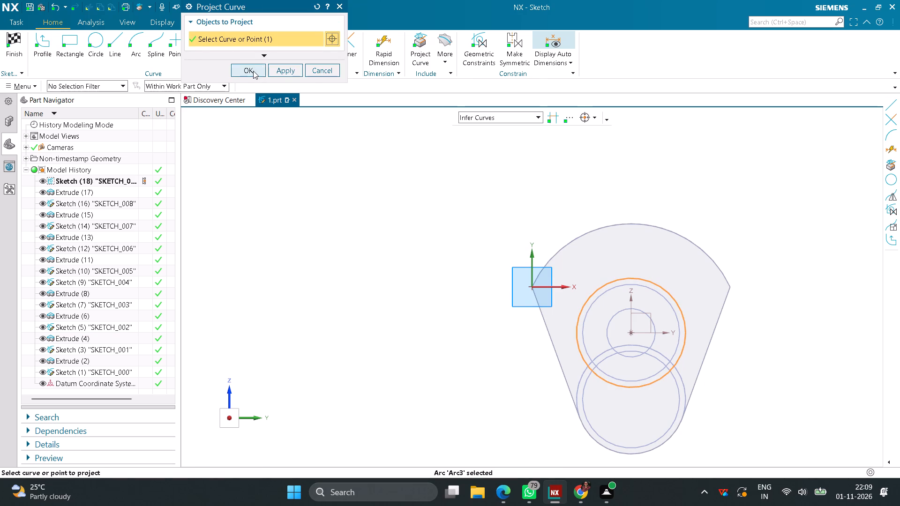
pyautogui.click(253, 71)
pyautogui.click(9, 40)
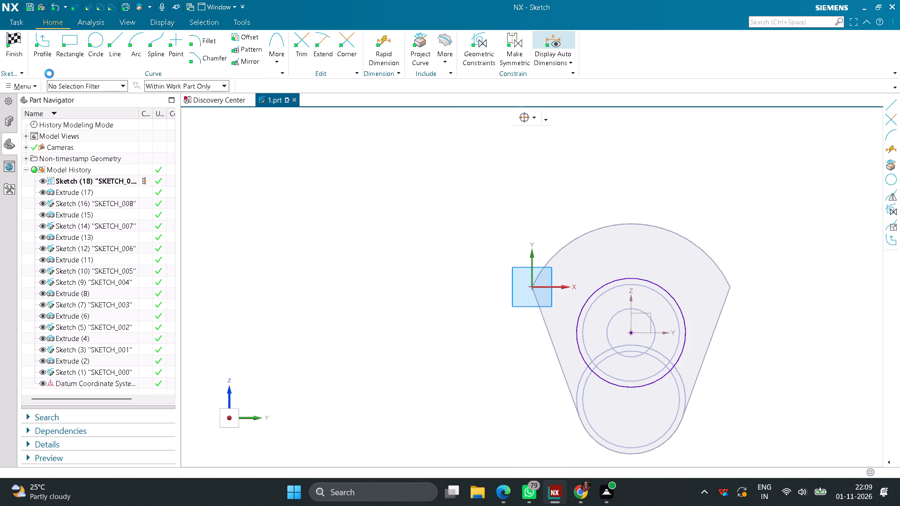
# Extrude the projected collar circle 2 mm outward from the second web's outer face, united with the body.
pyautogui.click(68, 45)
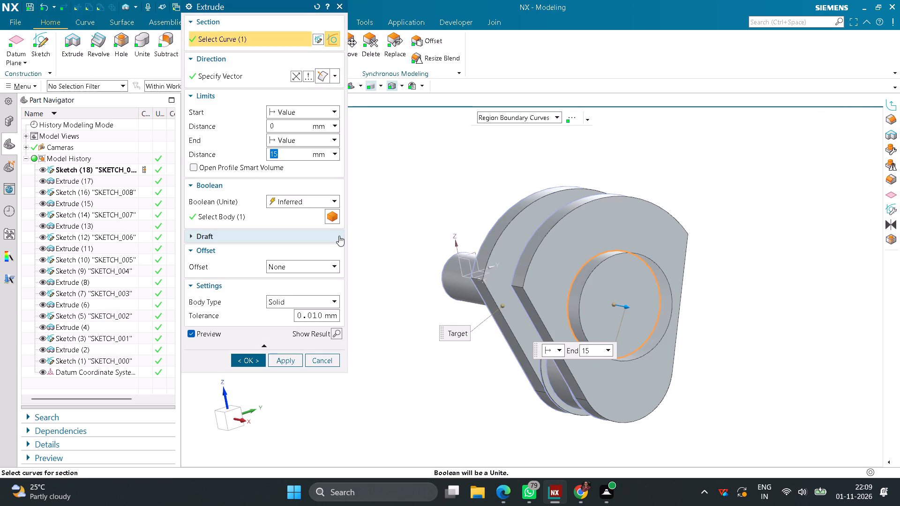
pyautogui.press('2')
pyautogui.click(253, 362)
pyautogui.moveTo(337, 315); pyautogui.dragTo(357, 314, button='middle')
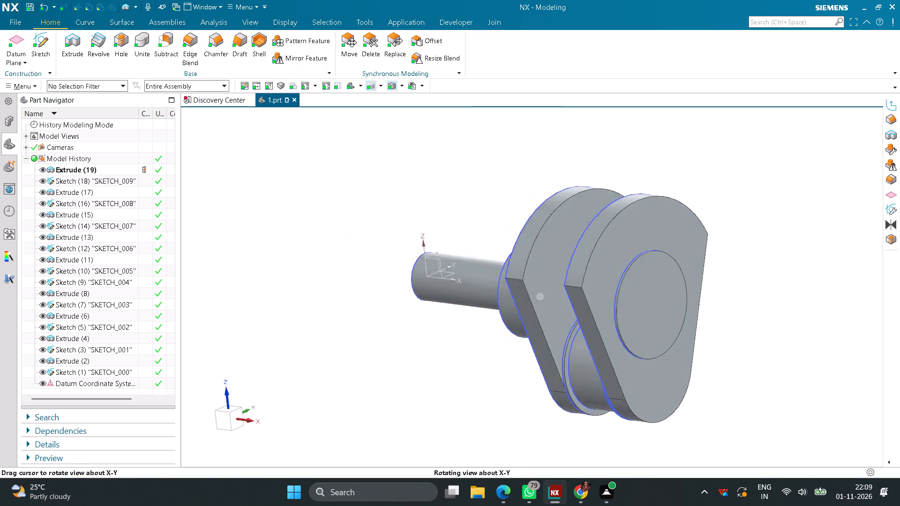
pyautogui.moveTo(357, 314); pyautogui.dragTo(351, 317, button='middle')
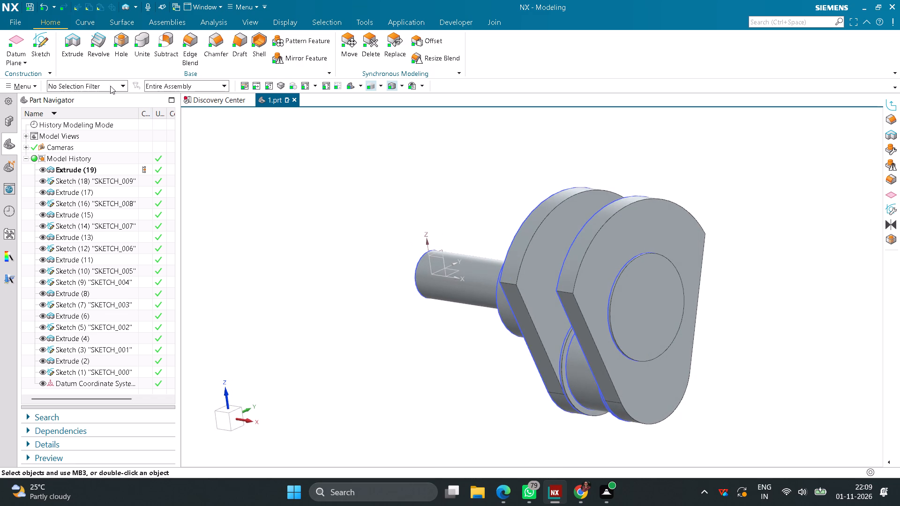
# On the second web's outer collar face, create a sketch with the shaft's smaller journal circle projected into it, and finish the sketch.
pyautogui.click(52, 50)
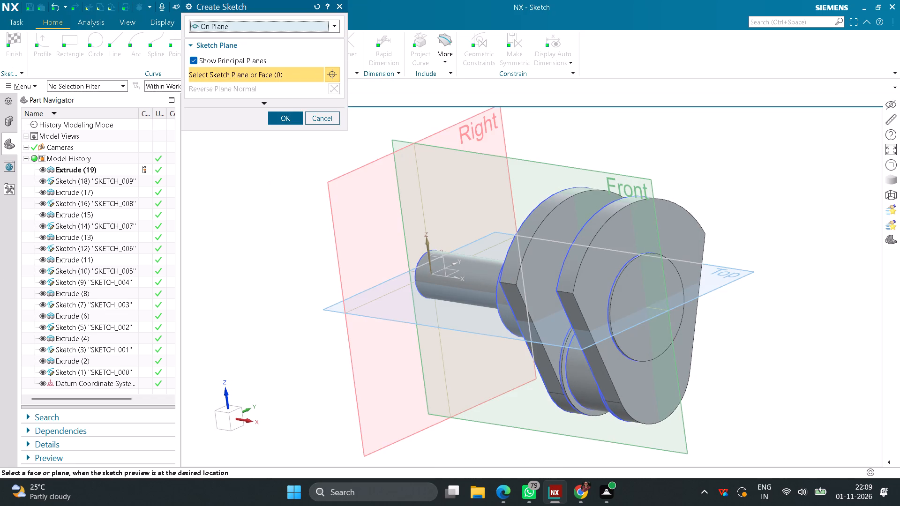
pyautogui.click(622, 301)
pyautogui.click(282, 118)
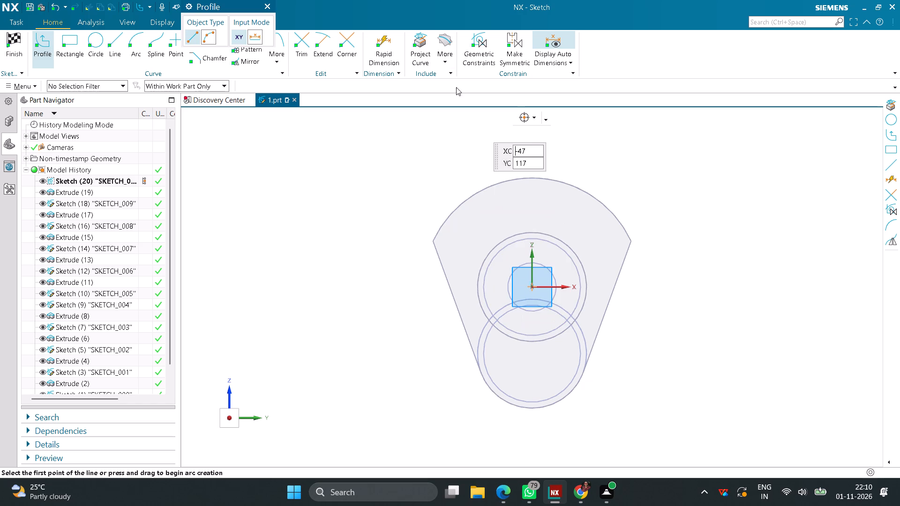
pyautogui.click(427, 55)
pyautogui.click(500, 250)
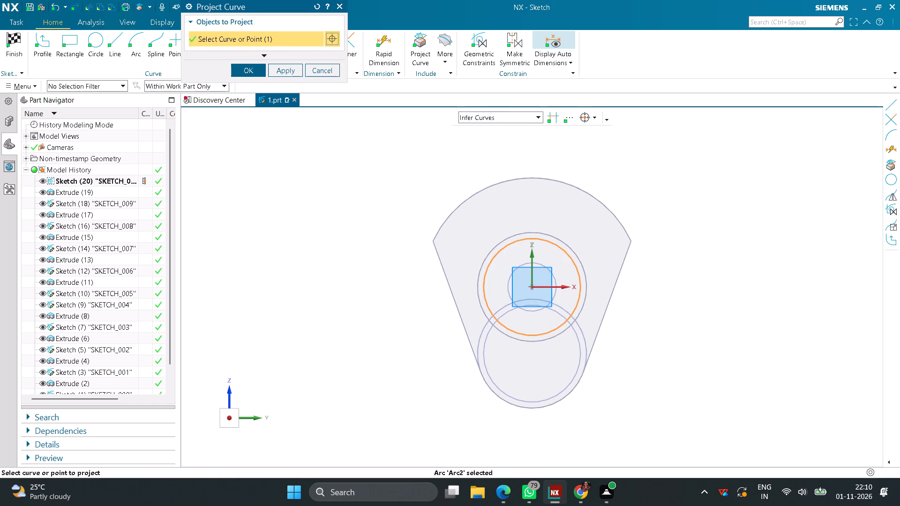
pyautogui.click(253, 69)
pyautogui.click(17, 35)
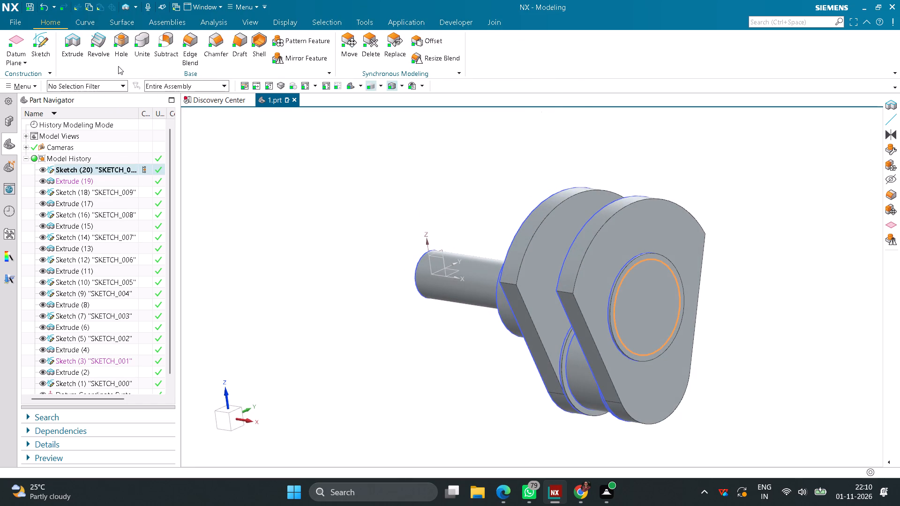
# Extrude the projected journal circle 32 mm outward from the collar, united with the body.
pyautogui.click(80, 50)
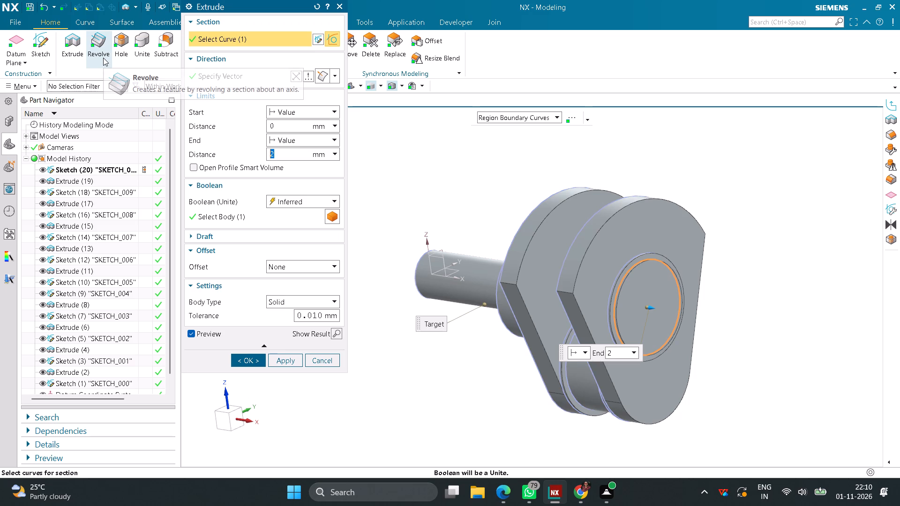
pyautogui.write('32')
pyautogui.press('Return')
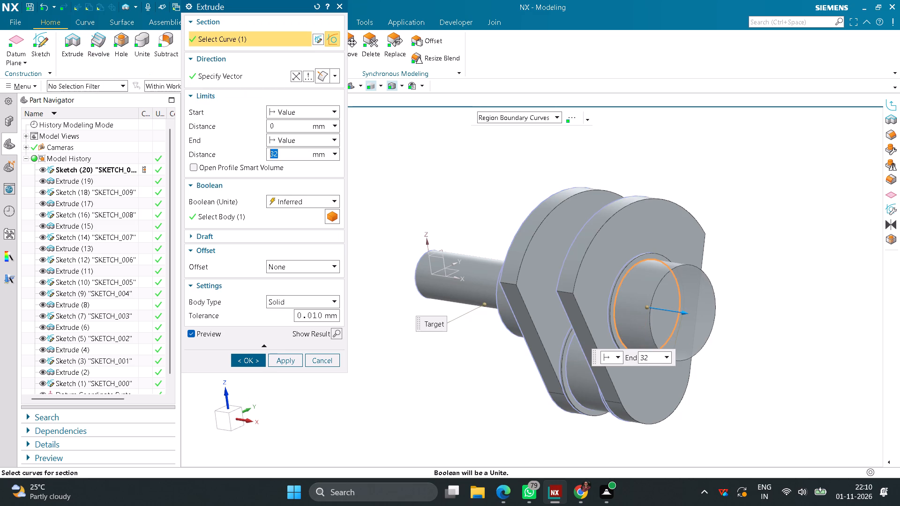
pyautogui.click(250, 363)
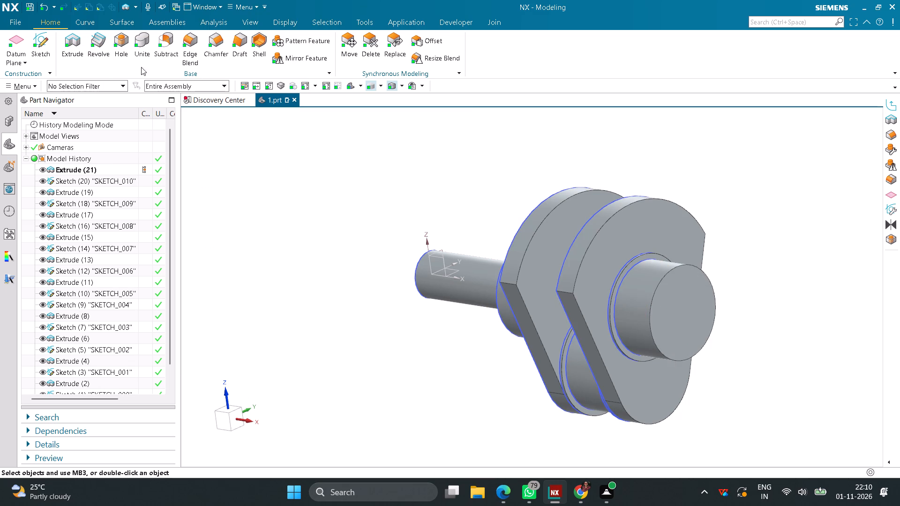
# On the new journal's end face, create a sketch with the larger collar circle projected into it, and finish the sketch.
pyautogui.click(46, 44)
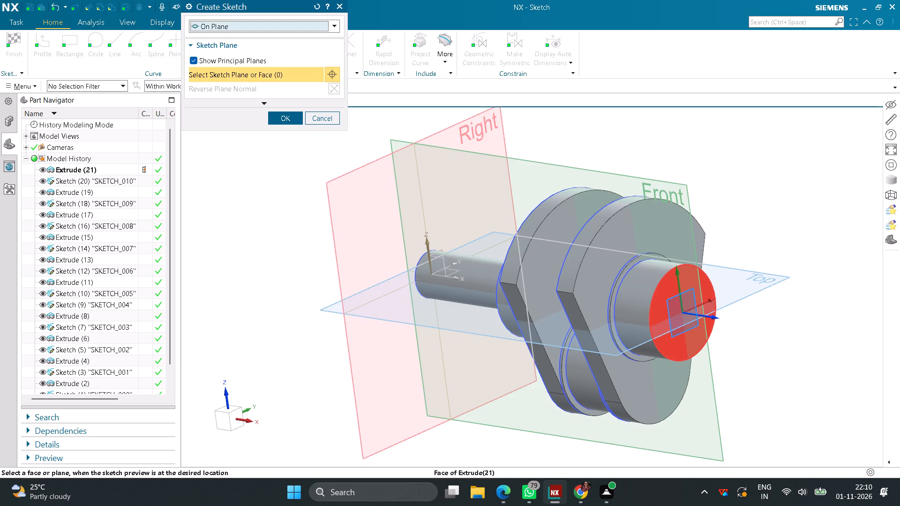
pyautogui.click(669, 299)
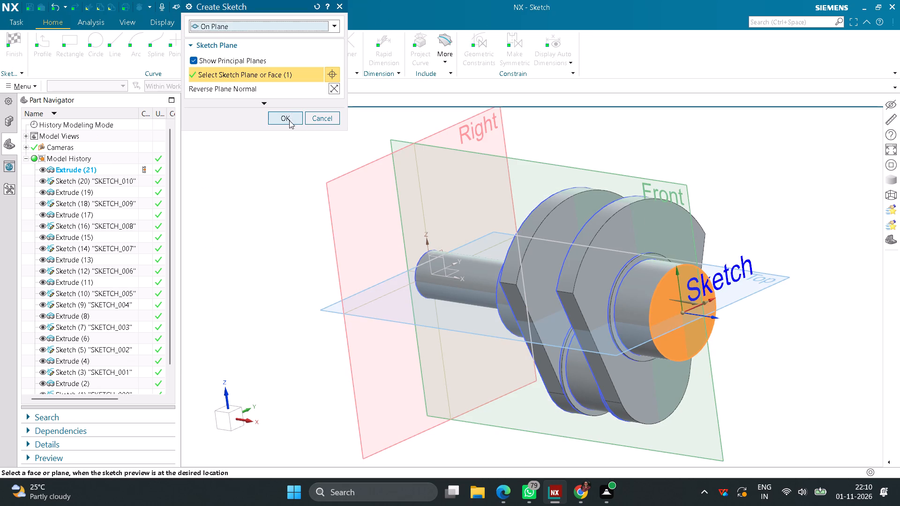
pyautogui.click(289, 120)
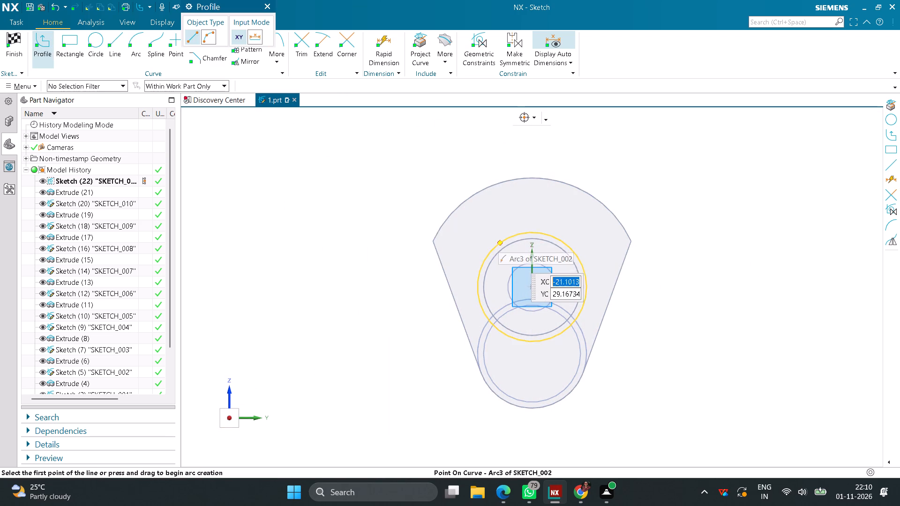
pyautogui.click(413, 50)
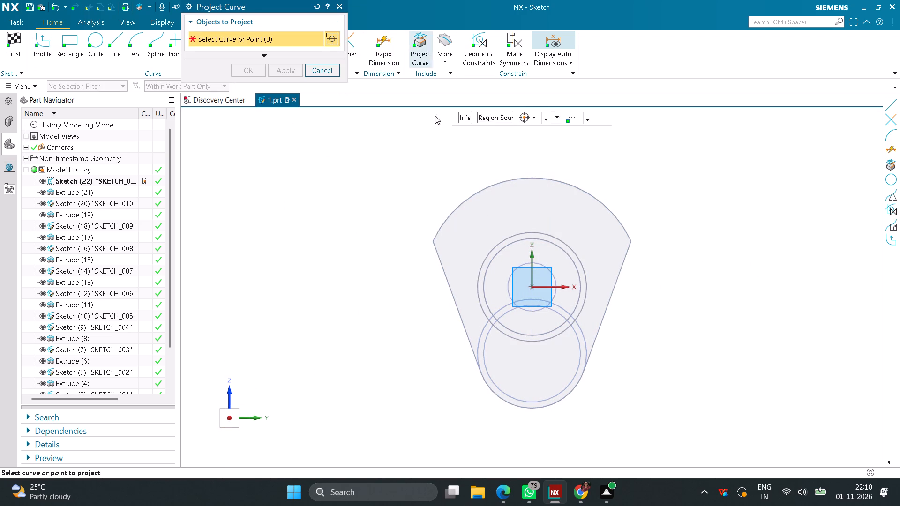
pyautogui.click(518, 231)
pyautogui.click(243, 69)
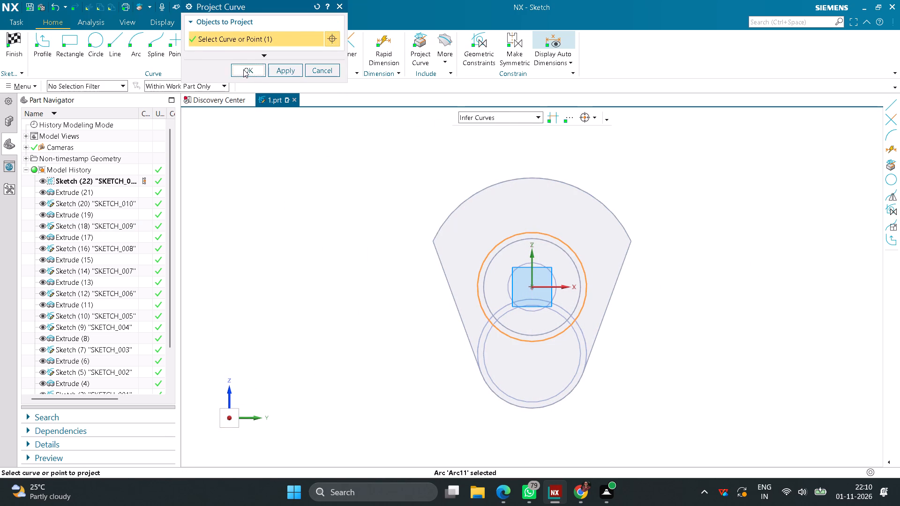
pyautogui.click(20, 40)
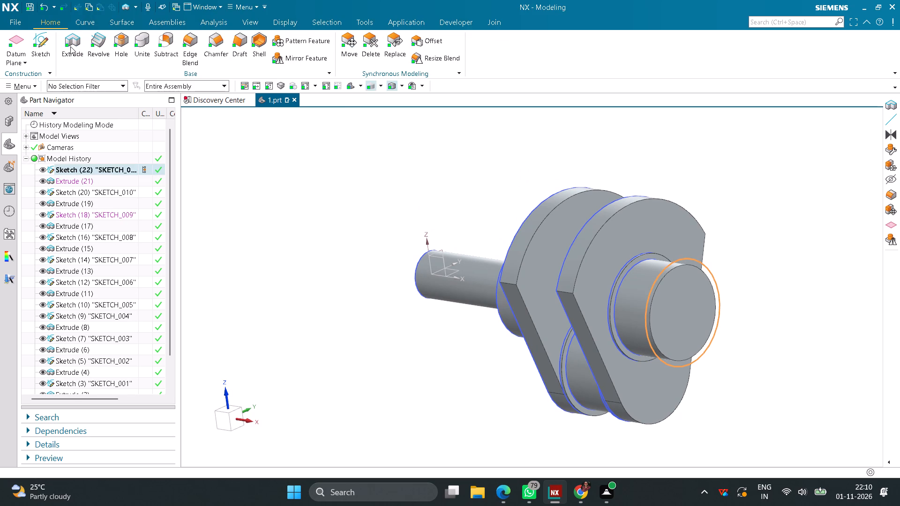
# Extrude the projected collar circle 2 mm outward from the journal's end, united with the body.
pyautogui.click(70, 46)
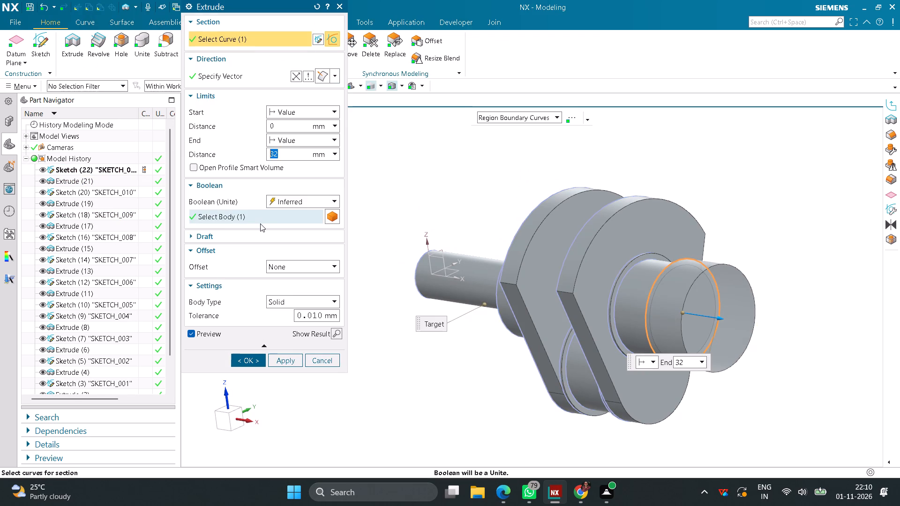
pyautogui.press('2')
pyautogui.press('Return')
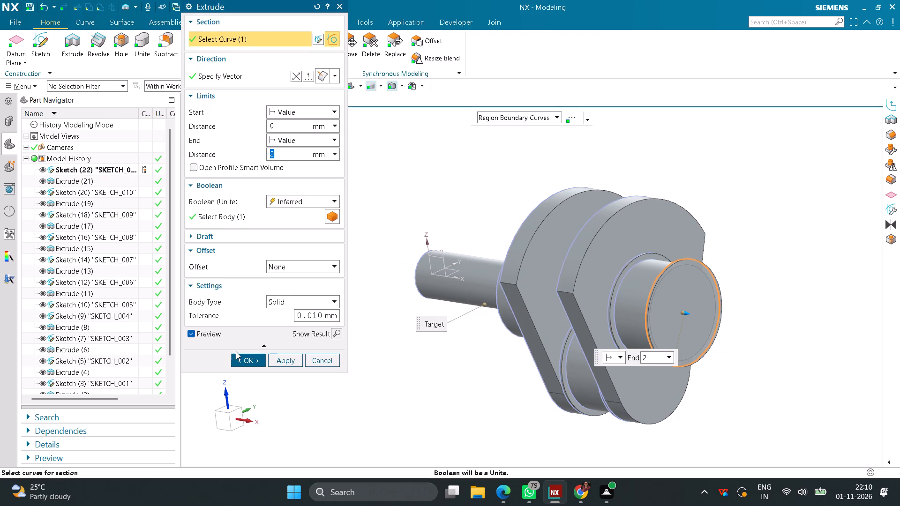
pyautogui.click(243, 354)
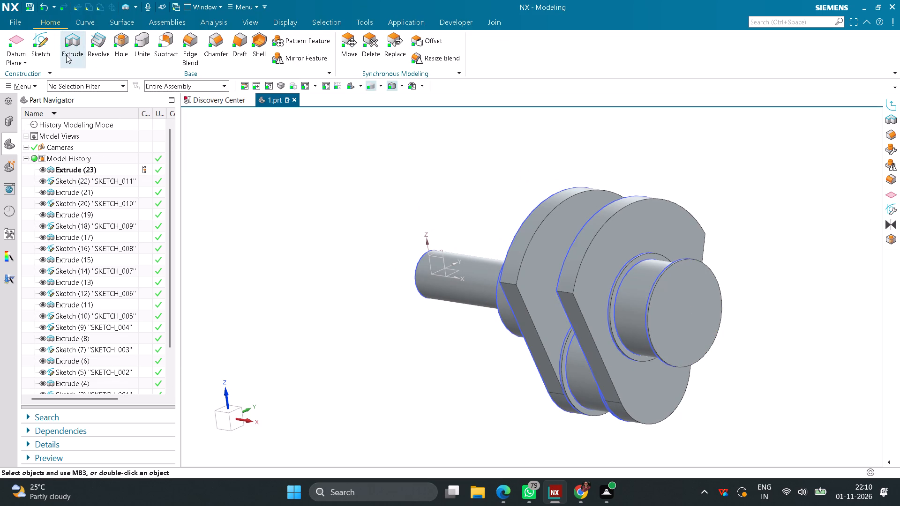
# Start a sketch on the new collar's end face and draw a 72 mm diameter circle about 86 mm above the shaft centre.
pyautogui.click(46, 45)
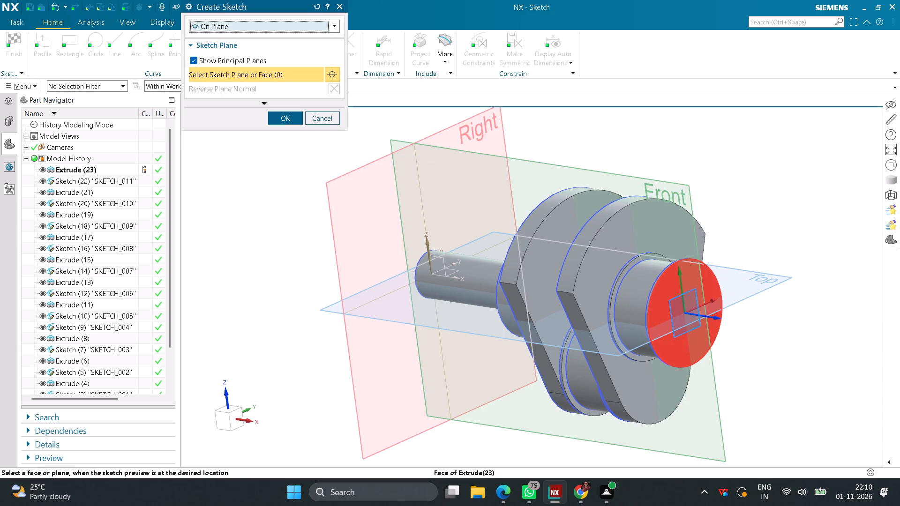
pyautogui.click(690, 344)
pyautogui.click(292, 123)
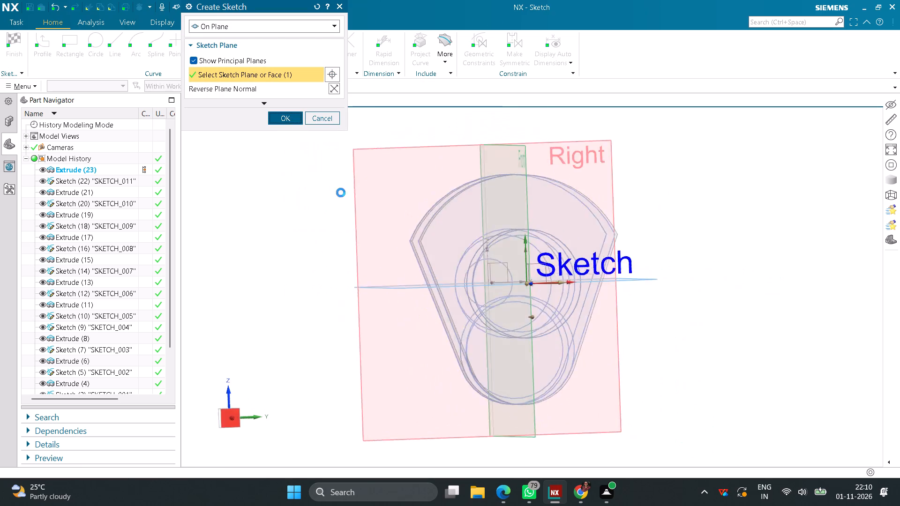
pyautogui.click(96, 38)
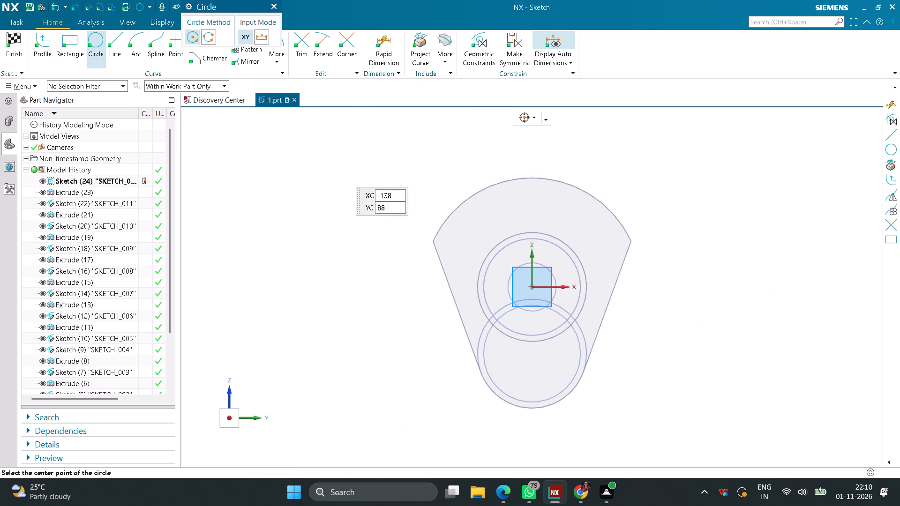
pyautogui.click(525, 157)
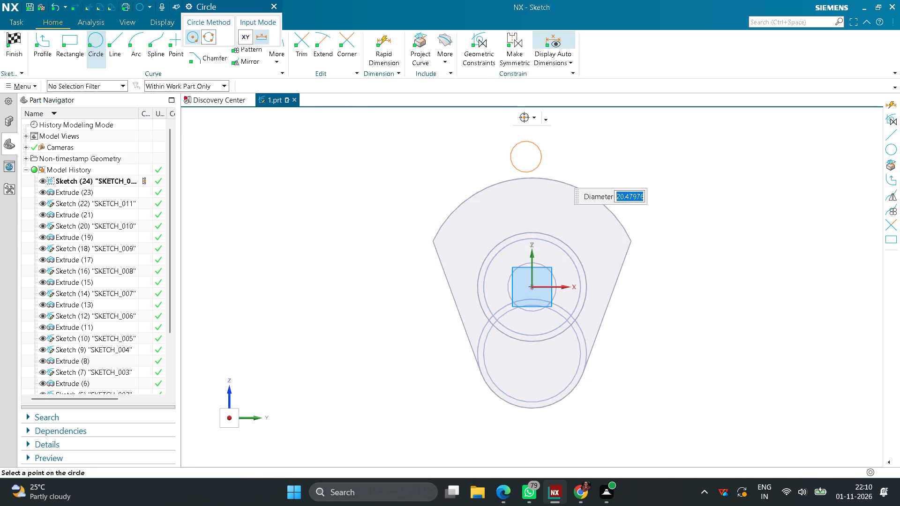
pyautogui.write('72')
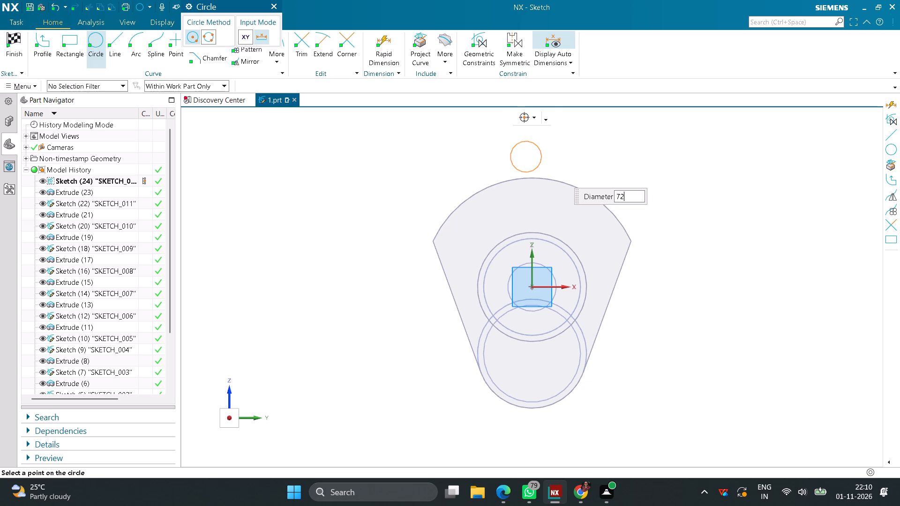
pyautogui.press('Return')
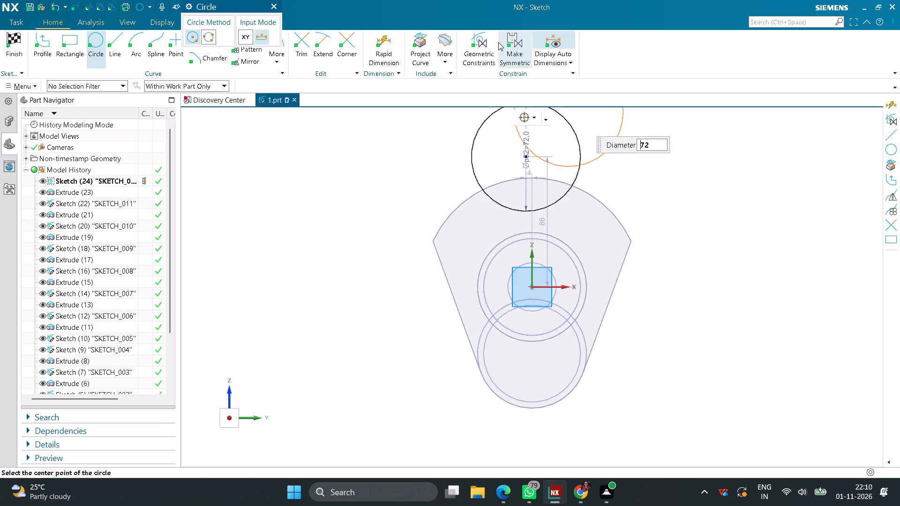
# Constrain the 72 mm circle's centre to be vertically aligned with the sketch origin.
pyautogui.click(472, 49)
pyautogui.click(214, 53)
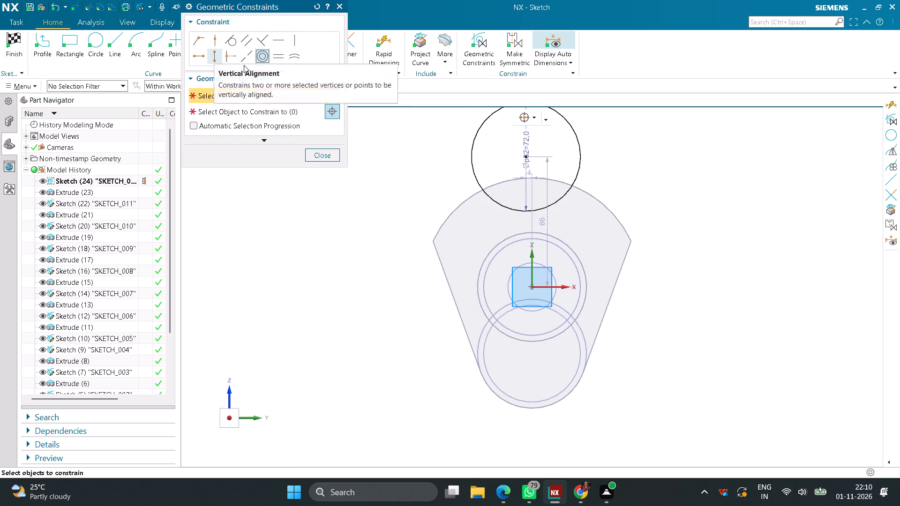
pyautogui.click(526, 155)
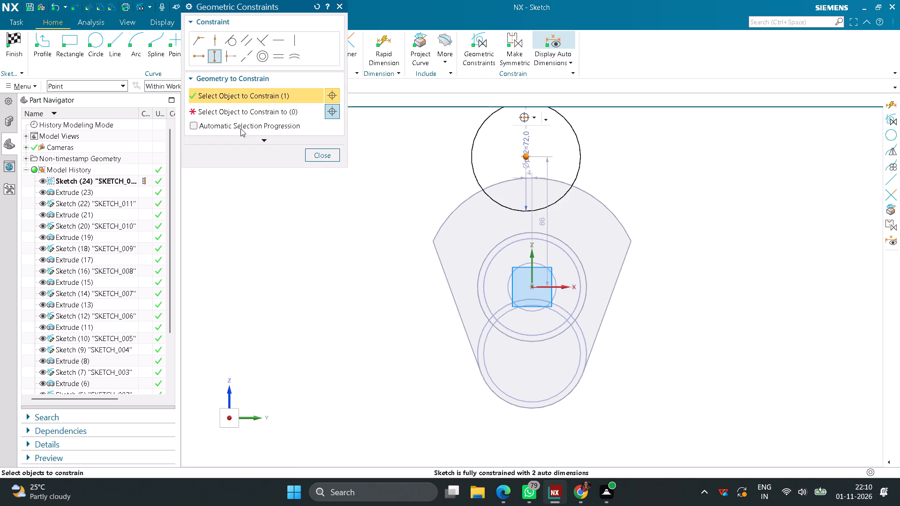
pyautogui.click(238, 118)
pyautogui.click(532, 287)
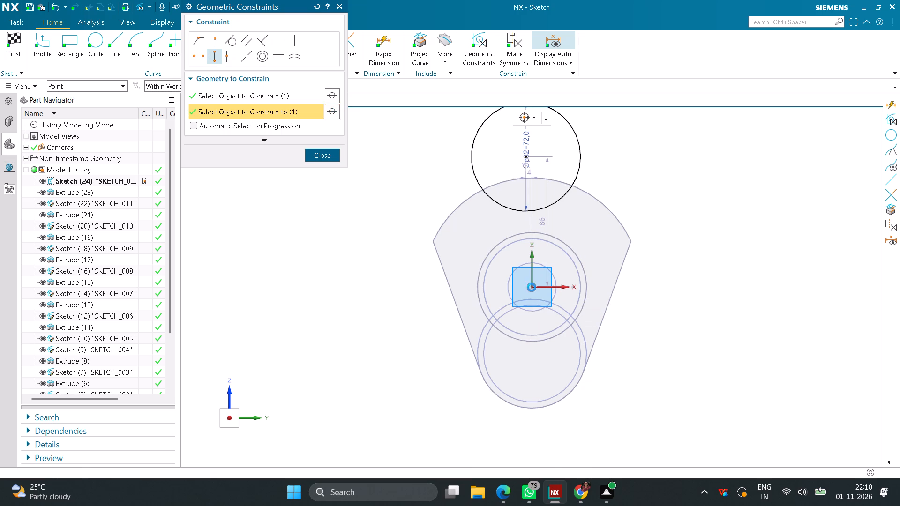
pyautogui.click(314, 153)
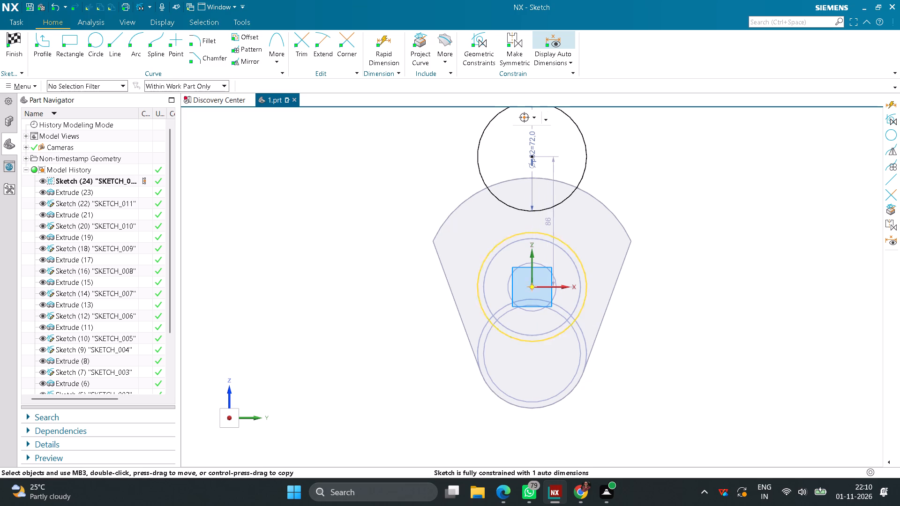
# Set the vertical distance between the 72 mm circle's centre and the origin to 44 mm.
pyautogui.doubleClick(554, 224)
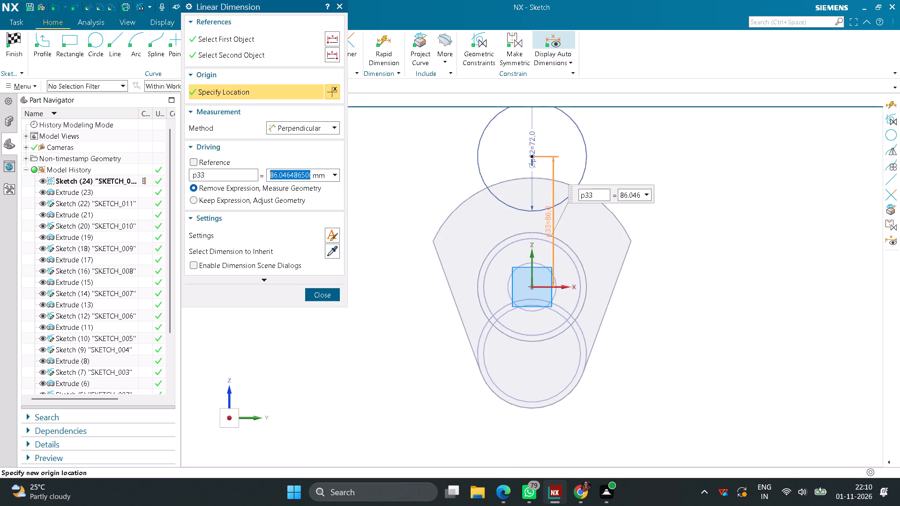
pyautogui.write('44')
pyautogui.press('Return')
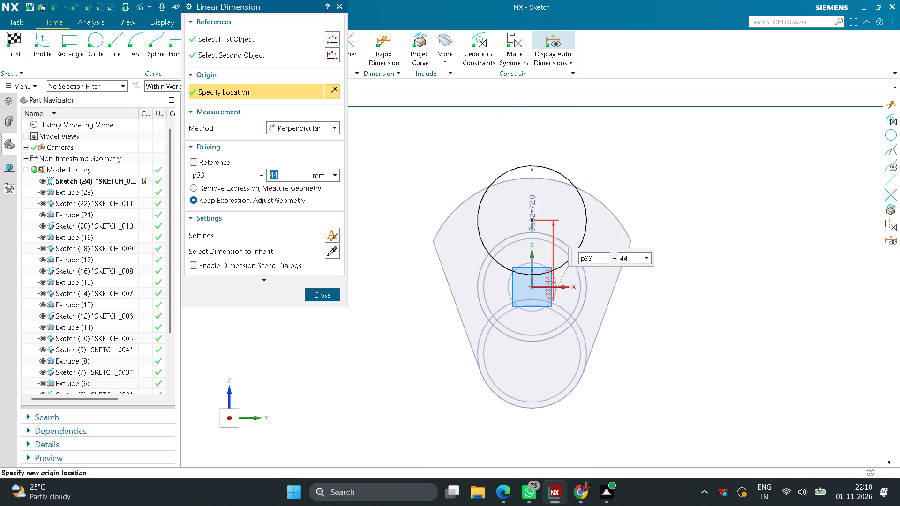
pyautogui.click(334, 297)
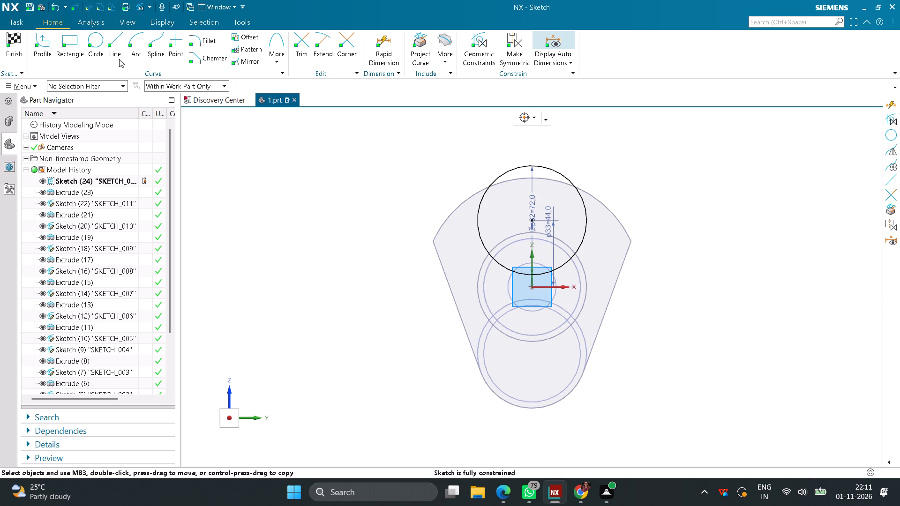
# Draw a circle centred on the sketch origin with its diameter set to 72*2 (144 mm).
pyautogui.click(90, 43)
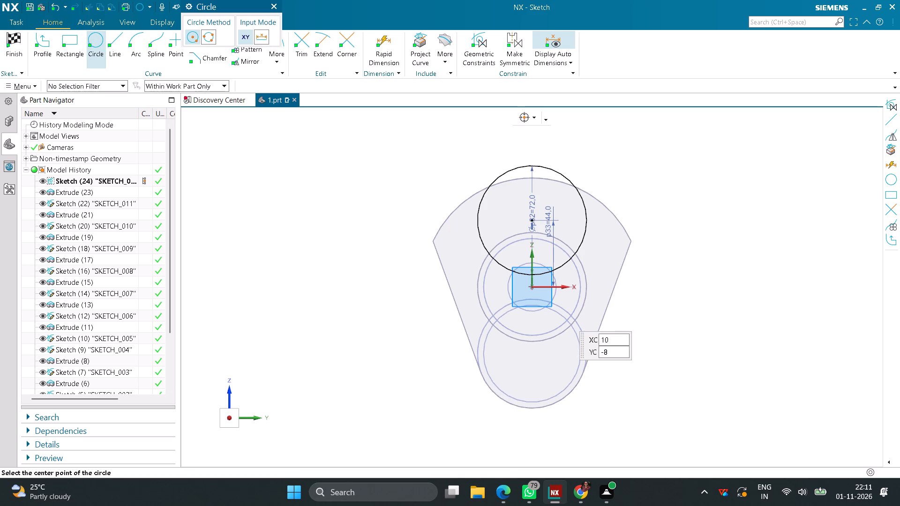
pyautogui.click(533, 288)
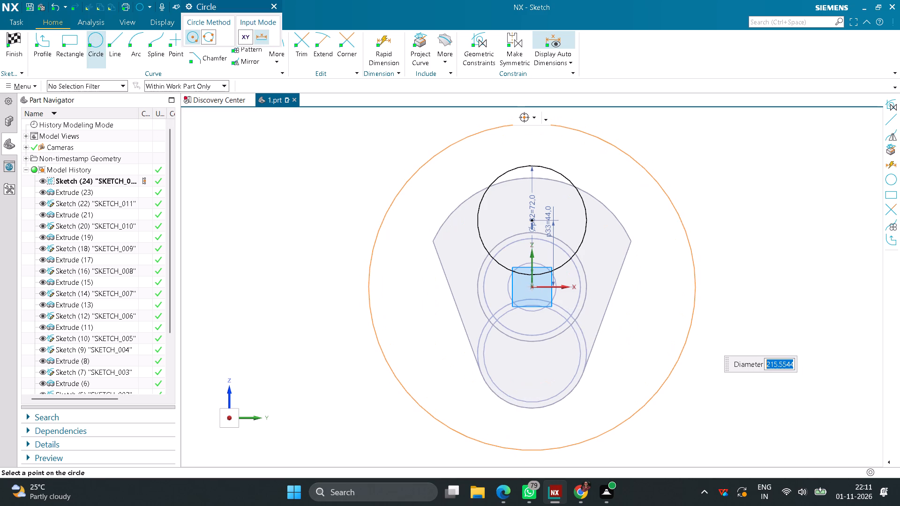
pyautogui.write('72*2')
pyautogui.press('Return')
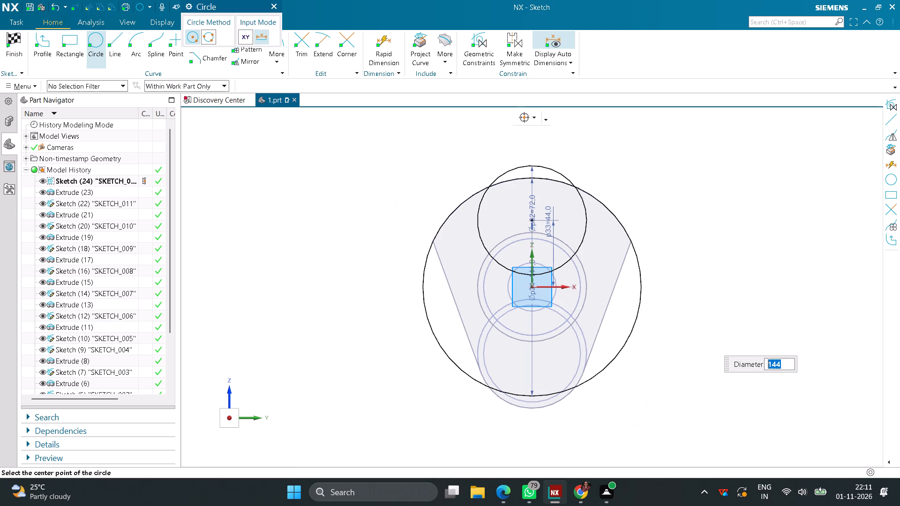
pyautogui.middleClick(711, 309)
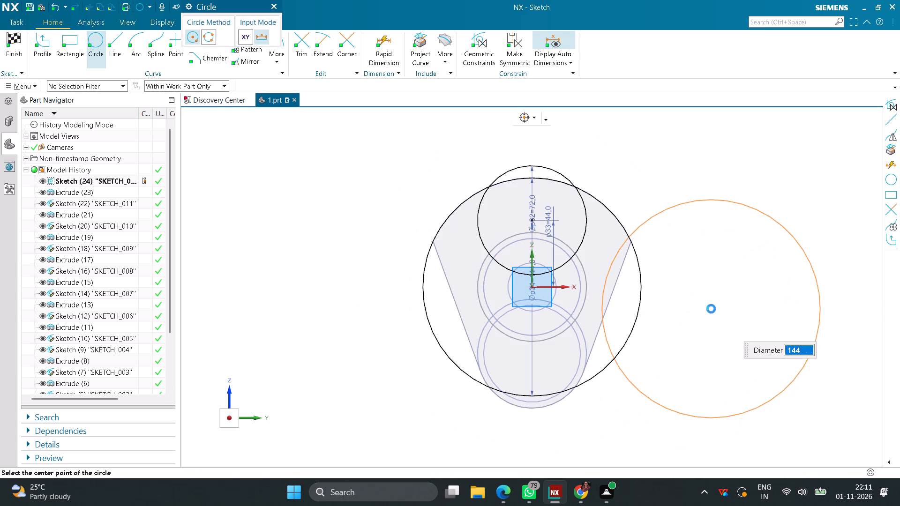
# Draw a slanted line about 162 mm long at about 68° to the left of the two circles.
pyautogui.click(119, 37)
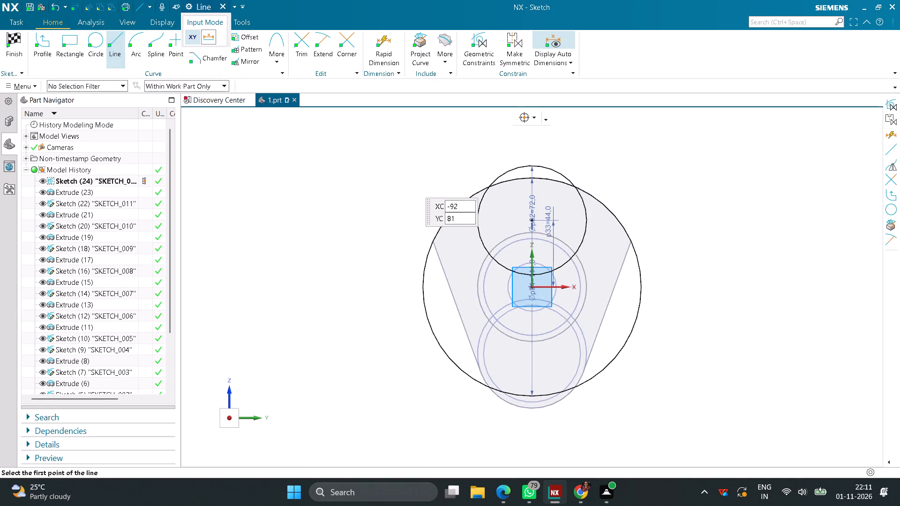
pyautogui.click(424, 149)
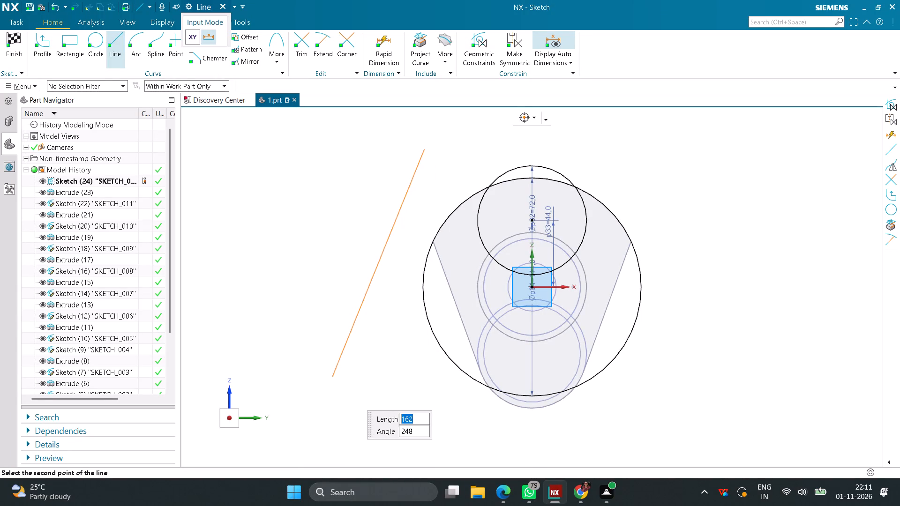
pyautogui.click(334, 378)
# Constrain the left line tangent to the 72 mm circle, with its upper endpoint lying on that circle.
pyautogui.click(486, 59)
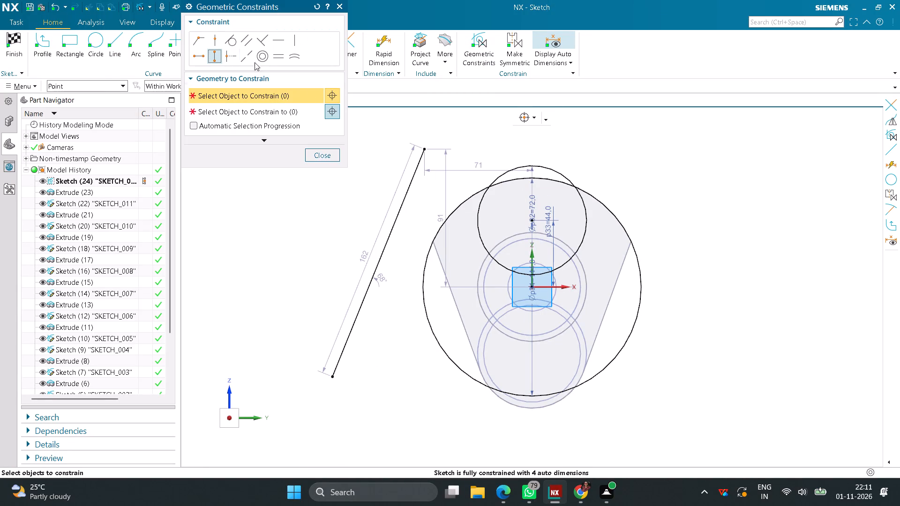
pyautogui.click(234, 42)
pyautogui.click(399, 212)
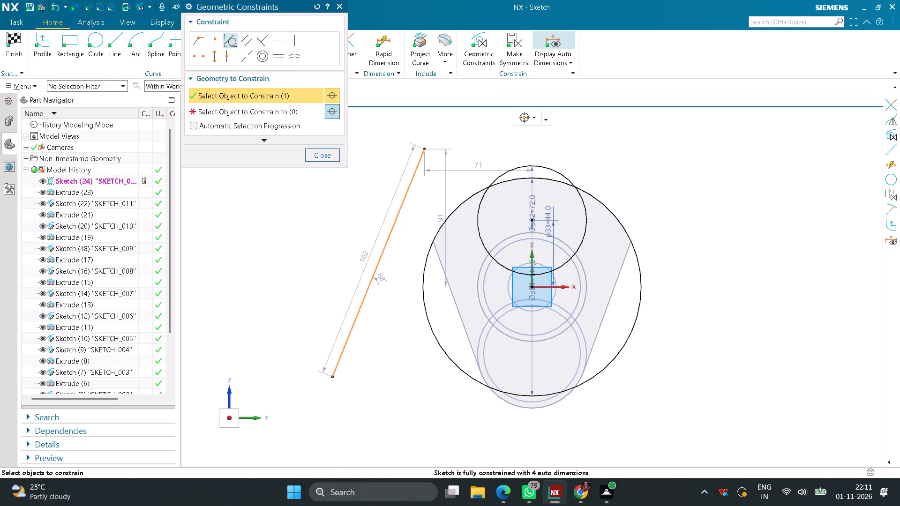
pyautogui.click(251, 108)
pyautogui.click(480, 211)
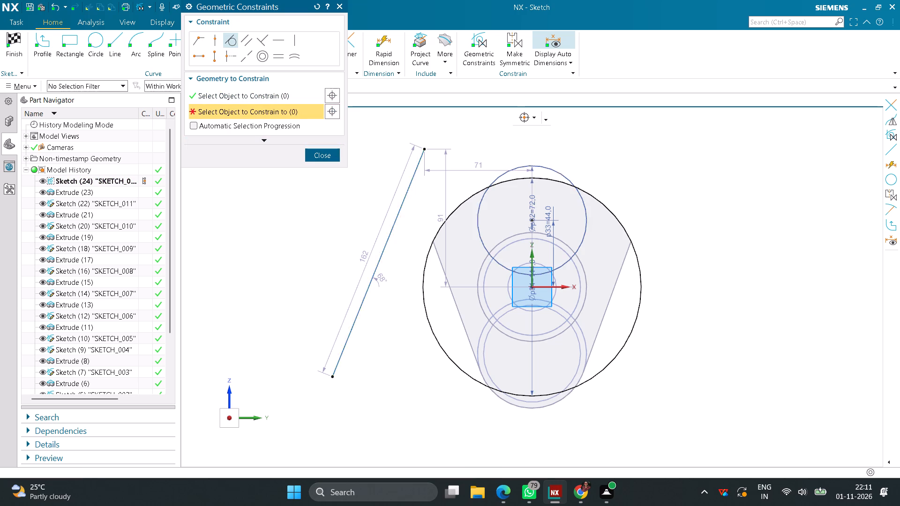
pyautogui.click(213, 39)
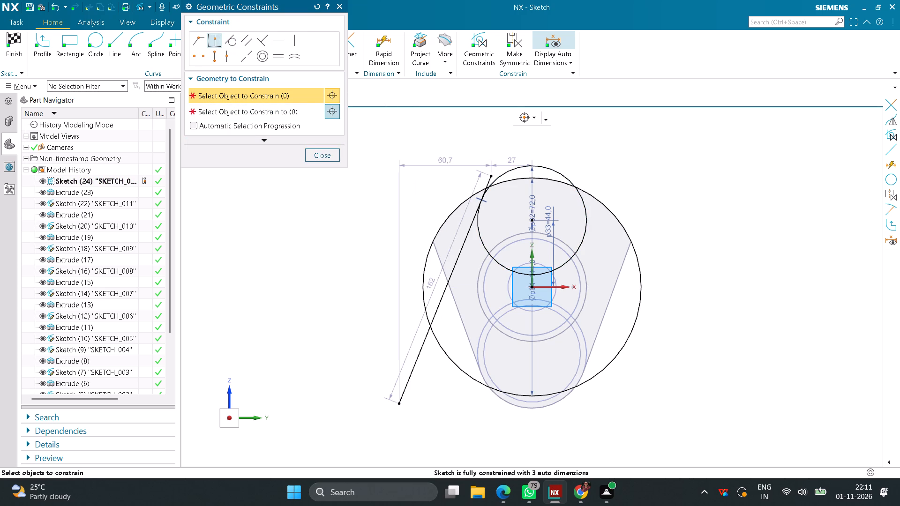
pyautogui.click(487, 175)
pyautogui.click(252, 116)
pyautogui.click(502, 172)
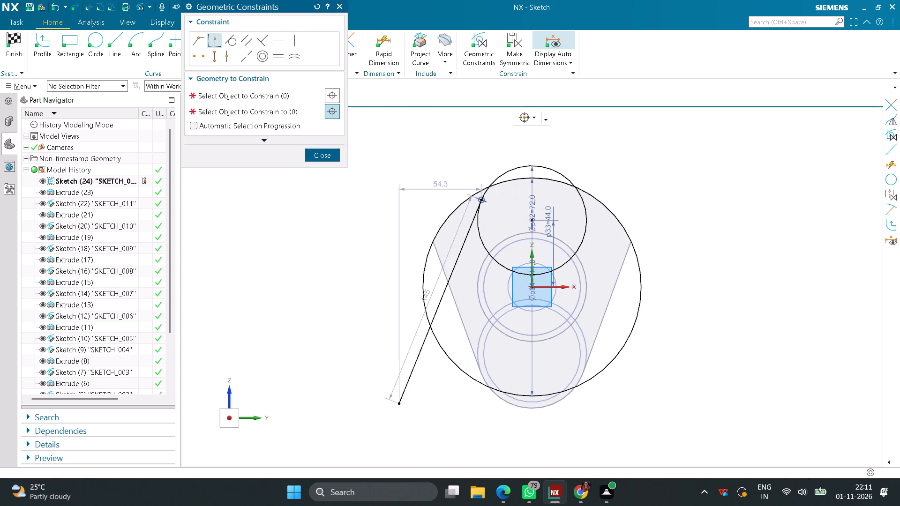
pyautogui.click(322, 155)
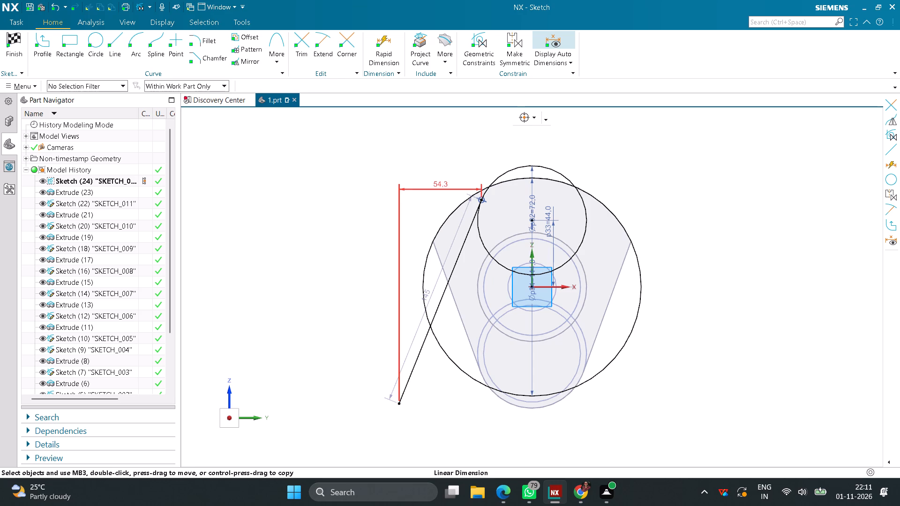
# Dimension the angle between the left line and the sketch's vertical axis as 20°.
pyautogui.click(384, 64)
pyautogui.click(411, 367)
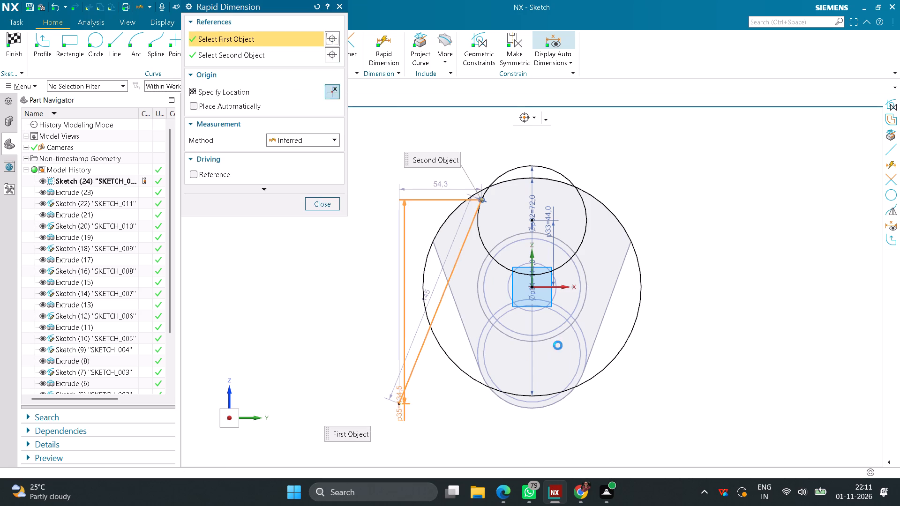
pyautogui.click(531, 250)
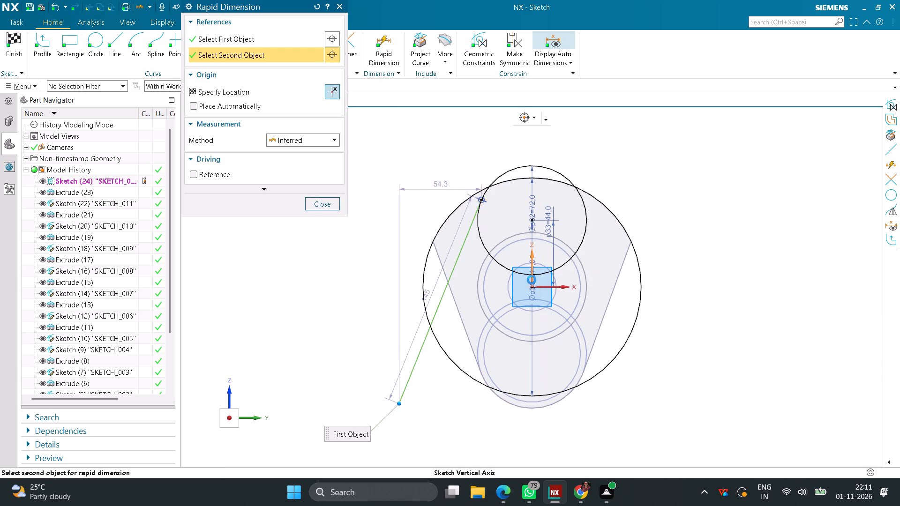
pyautogui.click(455, 391)
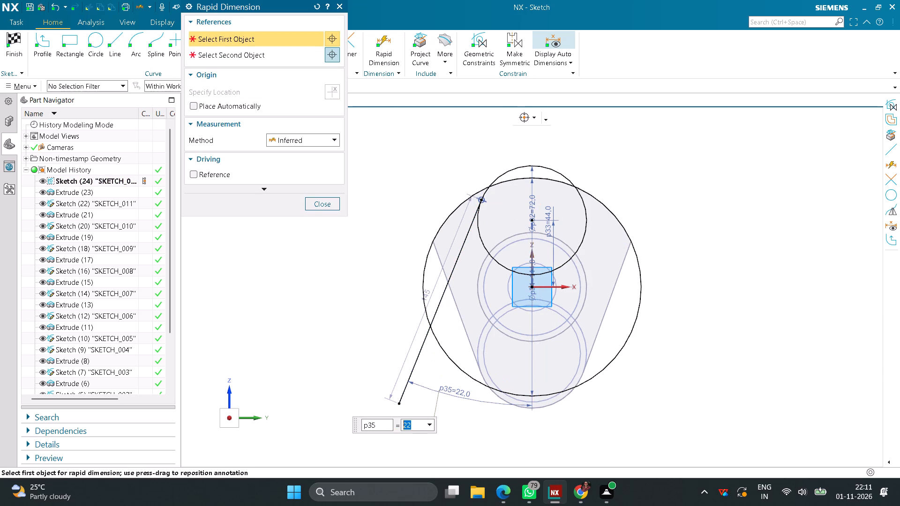
pyautogui.write('20')
pyautogui.press('Return')
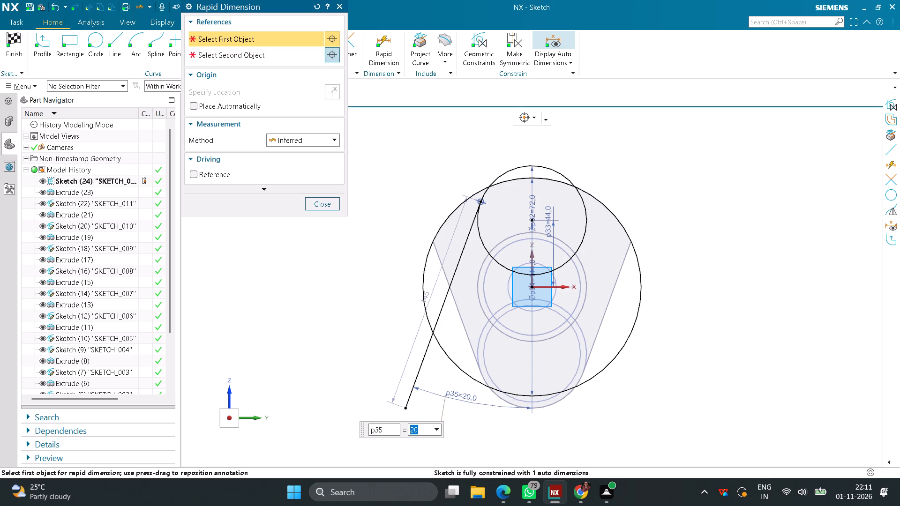
# Constrain the left line's lower endpoint to lie on the 144 mm circle.
pyautogui.click(476, 55)
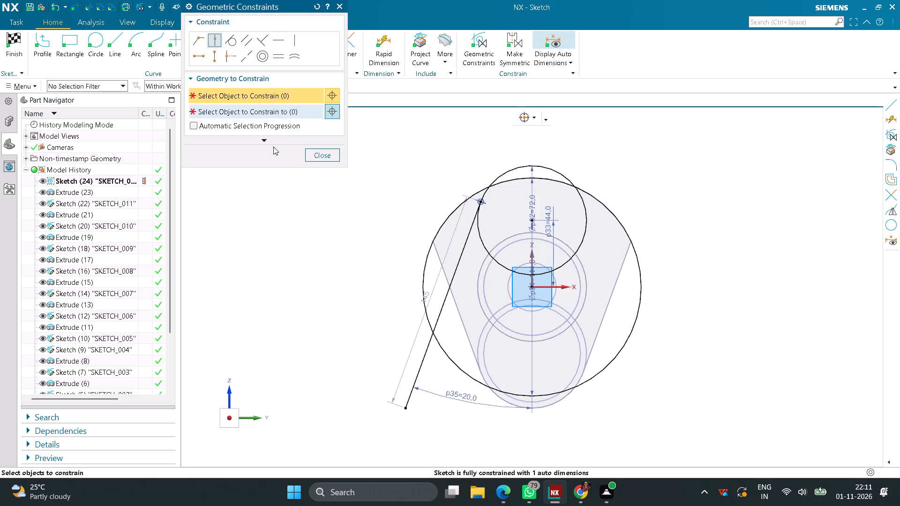
pyautogui.click(405, 411)
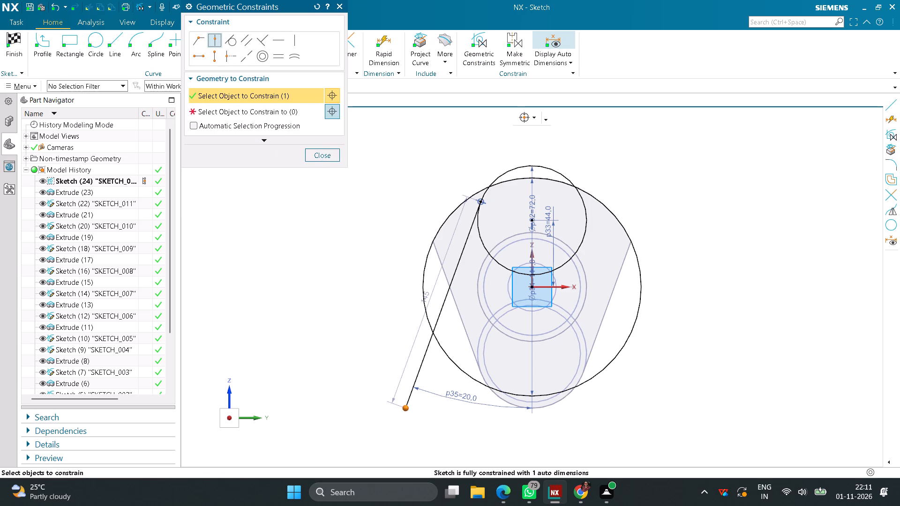
pyautogui.click(240, 115)
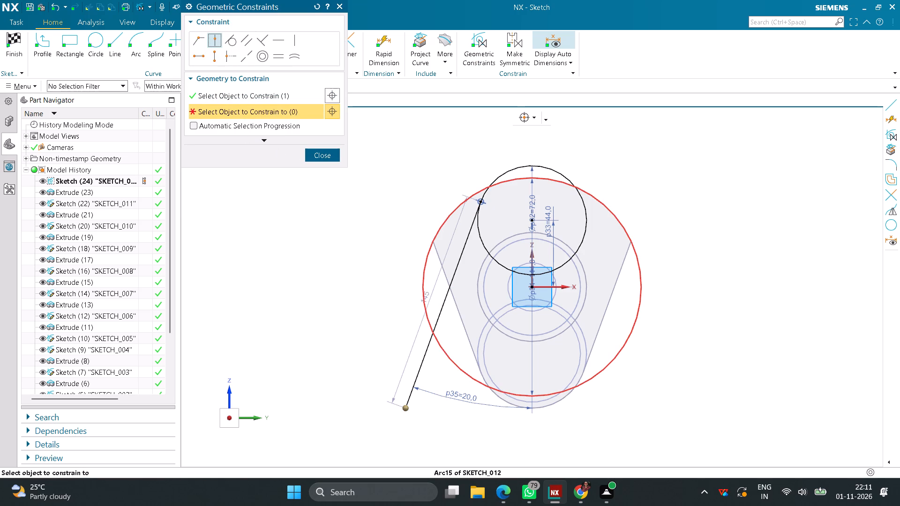
pyautogui.click(439, 348)
pyautogui.click(329, 156)
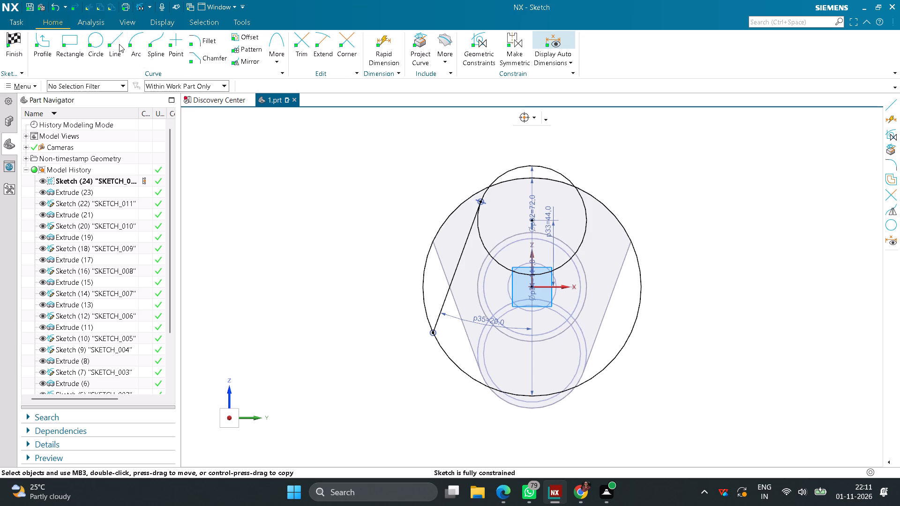
# Draw a slanted line about 169 mm long at about 120° to the right of the two circles.
pyautogui.click(116, 42)
pyautogui.click(600, 163)
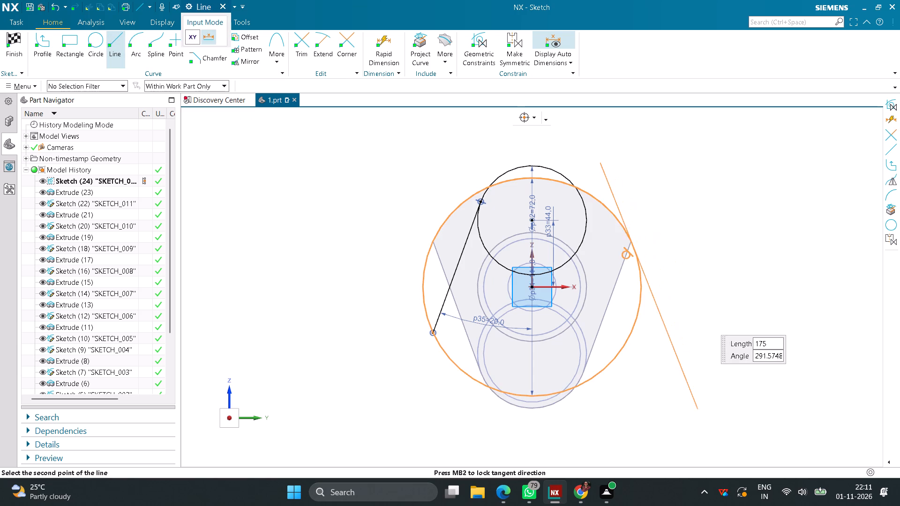
pyautogui.click(729, 384)
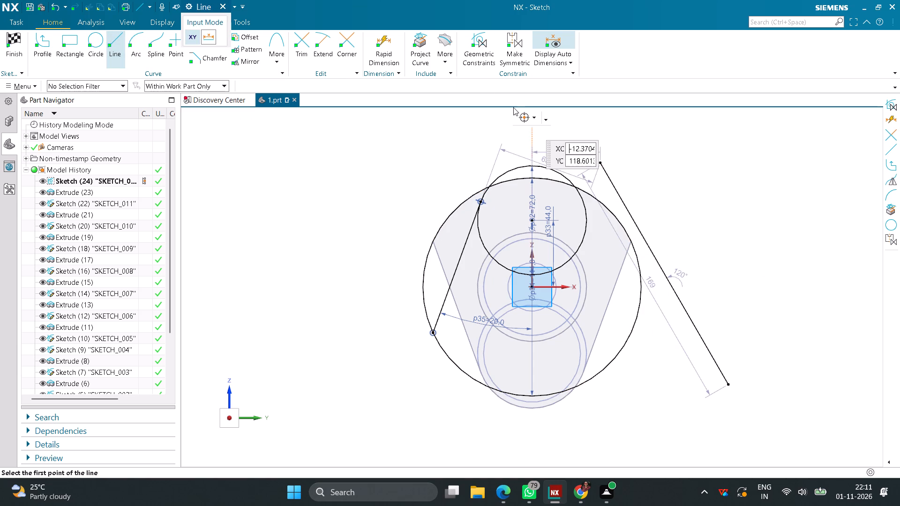
# Constrain the right line tangent to the 72 mm circle, with its upper endpoint lying on that circle.
pyautogui.click(487, 53)
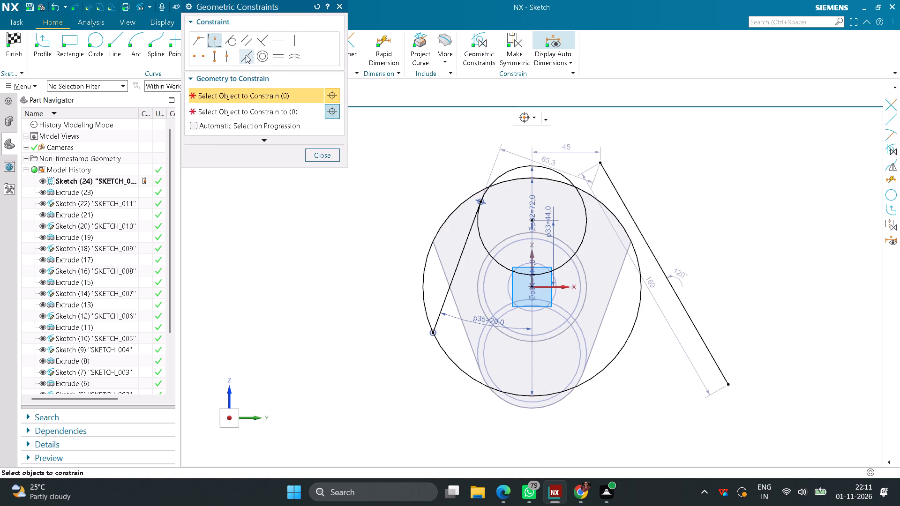
pyautogui.click(231, 47)
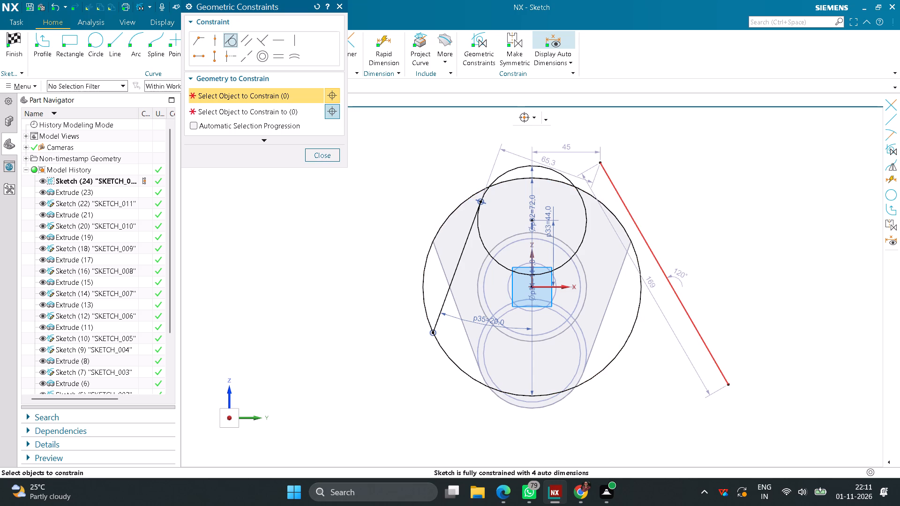
pyautogui.click(615, 181)
pyautogui.click(263, 112)
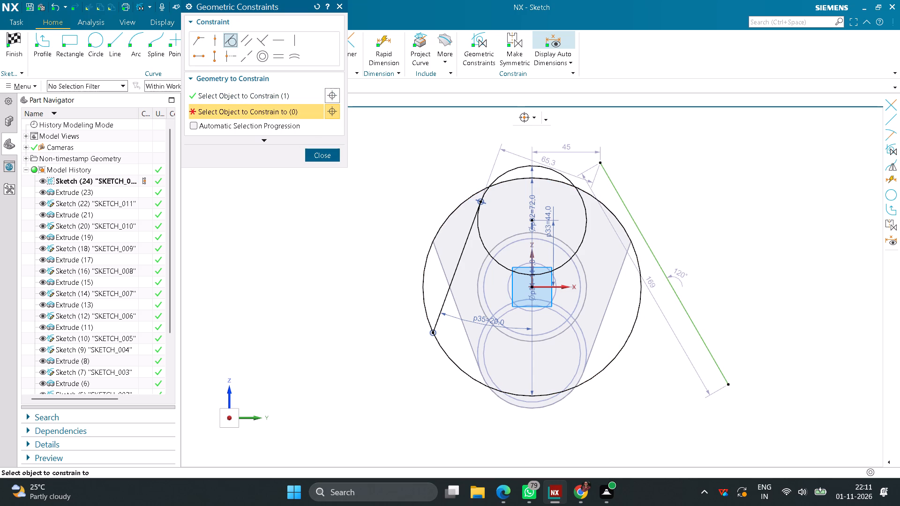
pyautogui.click(583, 228)
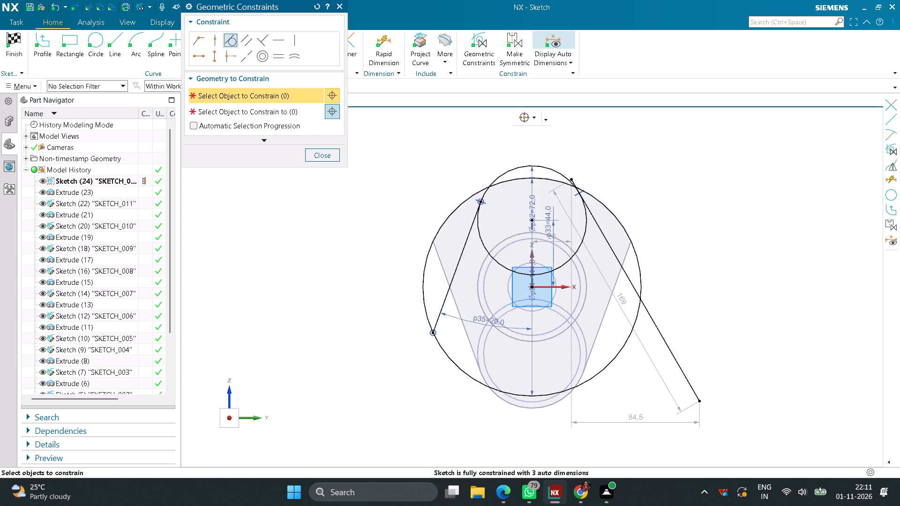
pyautogui.click(212, 44)
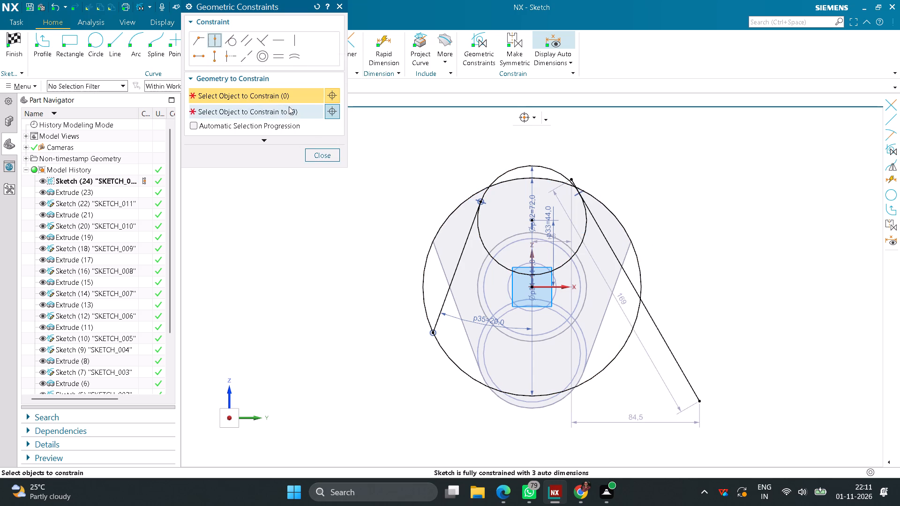
pyautogui.click(572, 179)
pyautogui.click(243, 111)
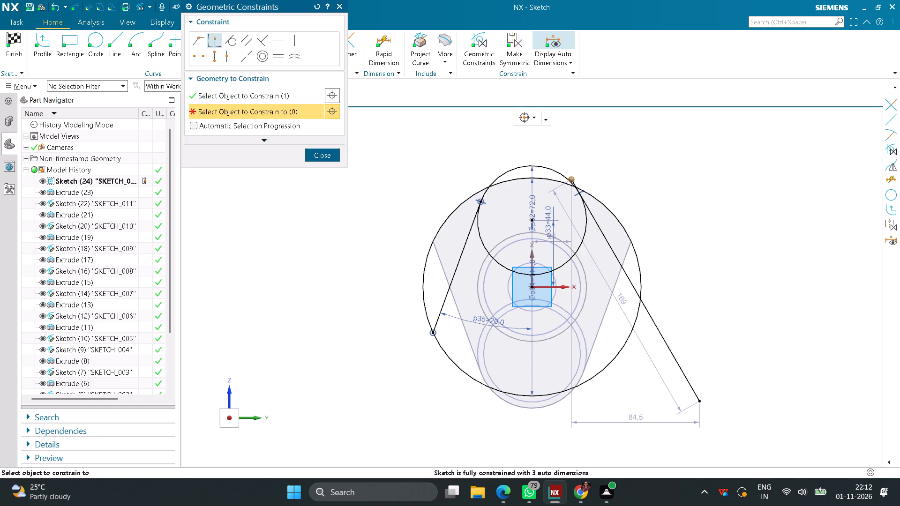
pyautogui.click(540, 166)
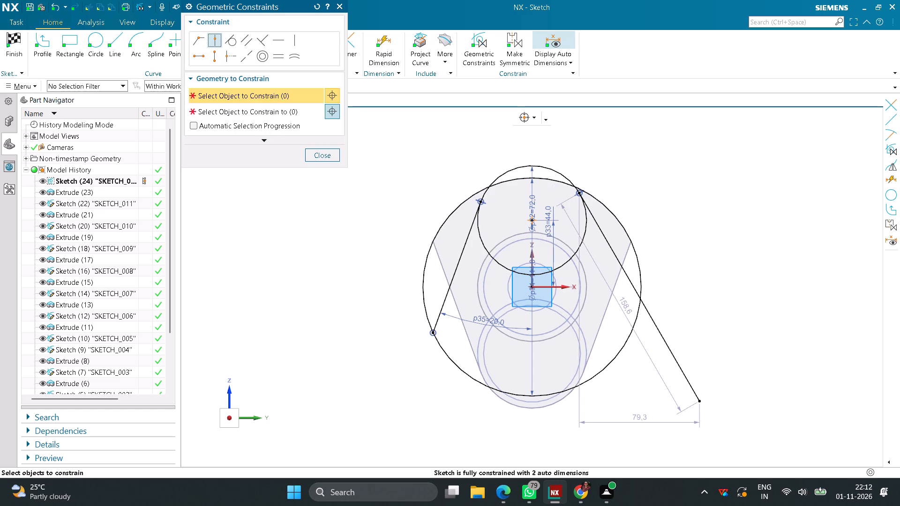
pyautogui.click(324, 152)
# Dimension the angle between the right line and the sketch's vertical axis as 20°.
pyautogui.click(384, 51)
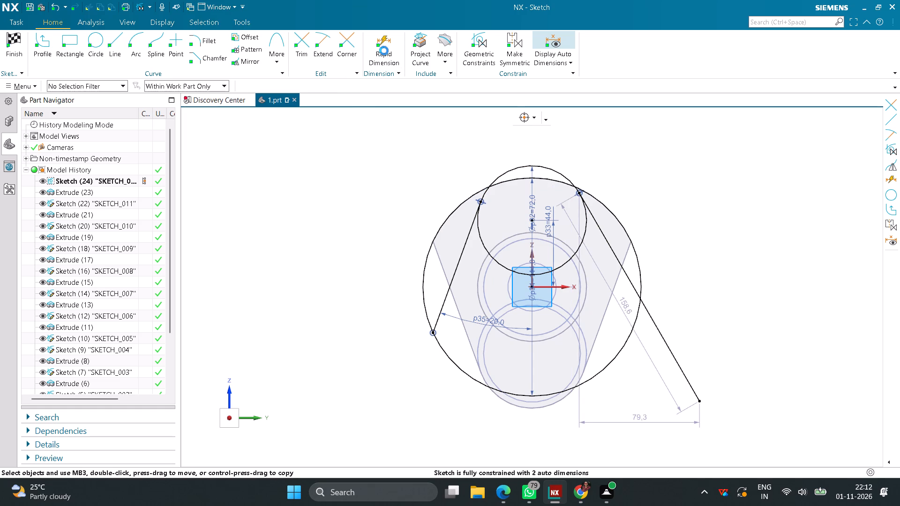
pyautogui.click(654, 329)
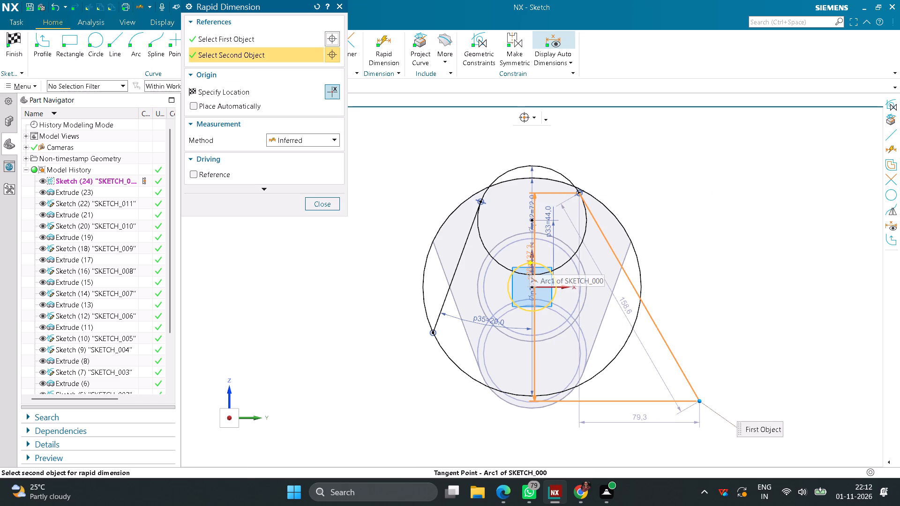
pyautogui.click(532, 253)
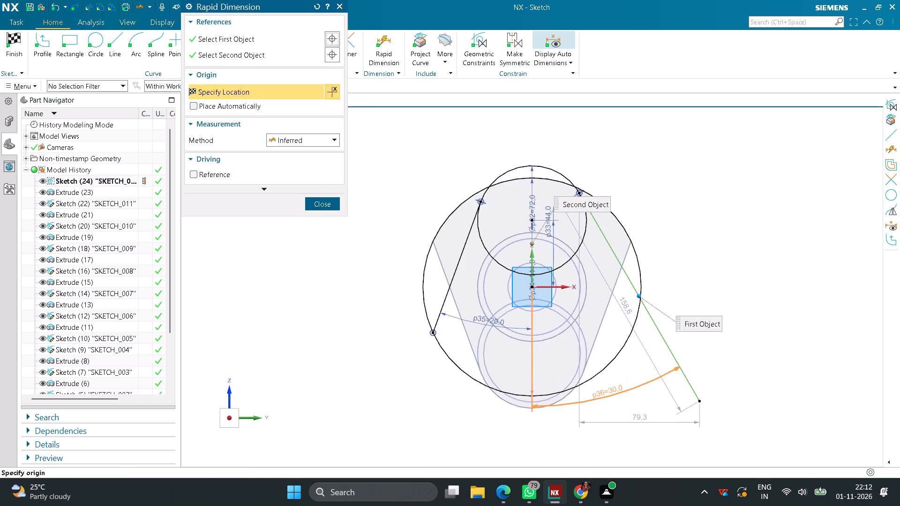
pyautogui.click(610, 390)
pyautogui.write('20')
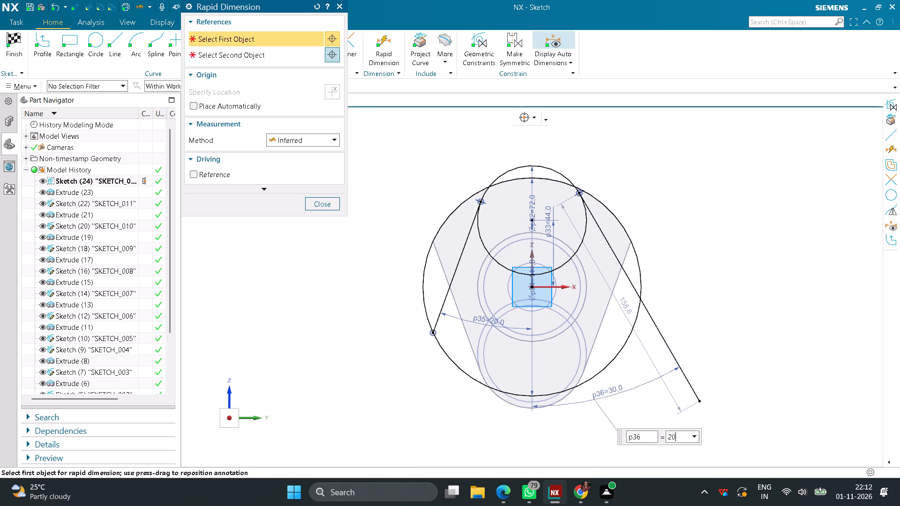
pyautogui.press('Return')
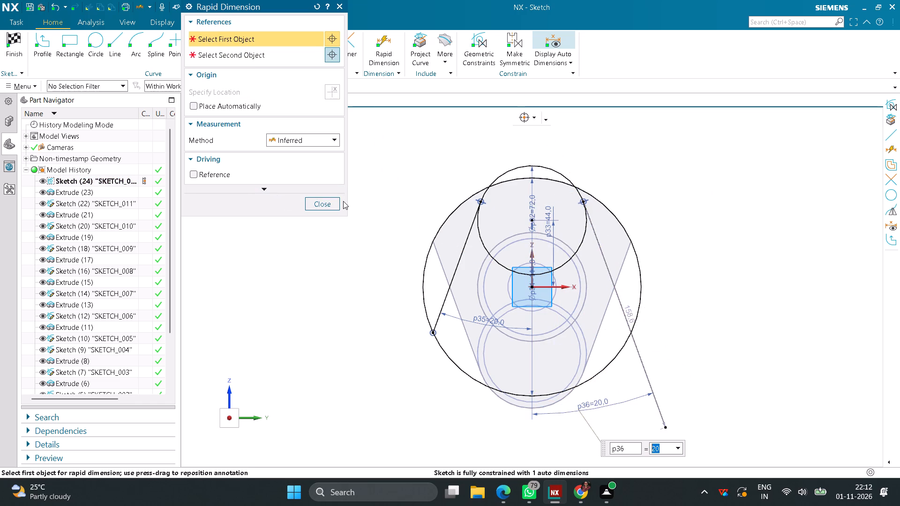
pyautogui.click(332, 201)
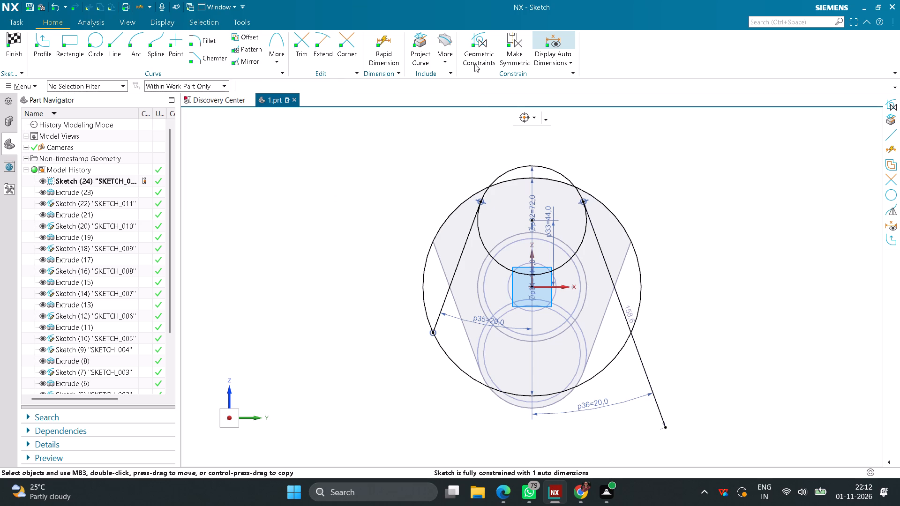
# Constrain the right line's lower endpoint to lie on the 144 mm circle.
pyautogui.click(474, 64)
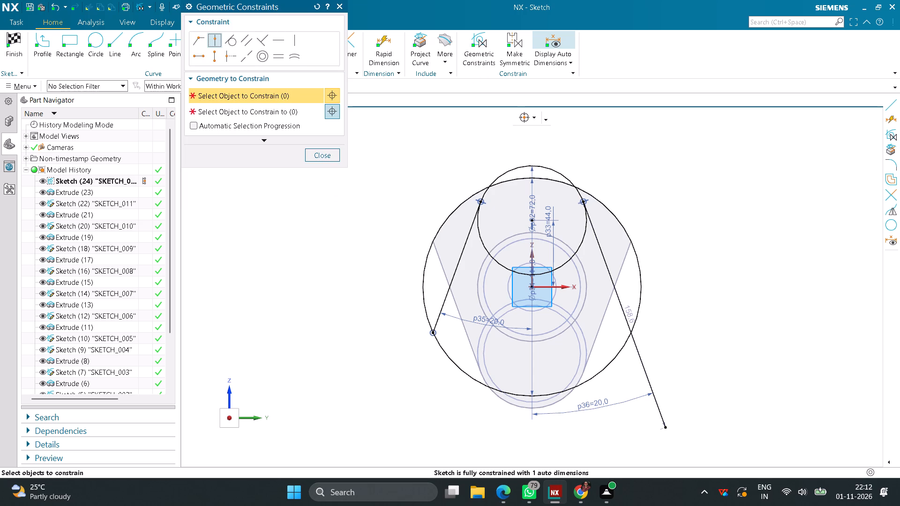
pyautogui.click(666, 426)
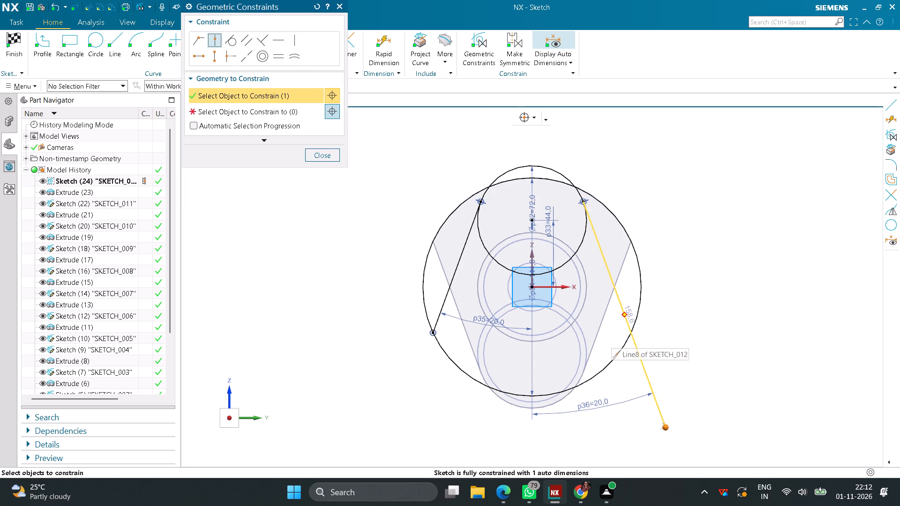
pyautogui.click(272, 118)
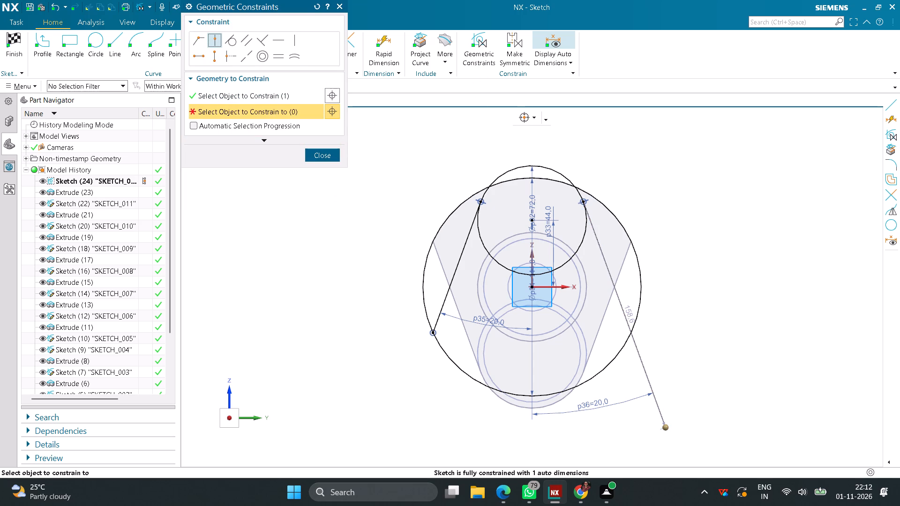
pyautogui.click(606, 372)
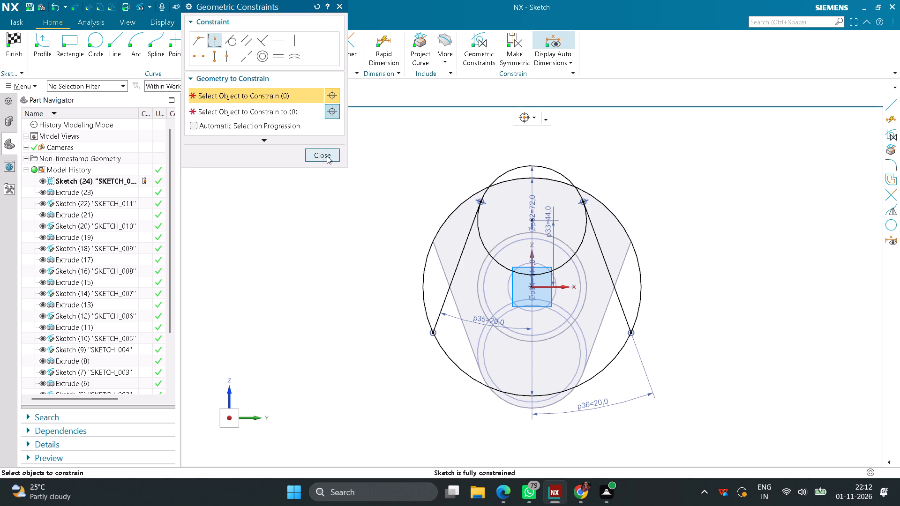
pyautogui.click(327, 156)
# Trim the 144 mm circle above the slanted lines' lower ends and the 72 mm circle's inner arc, then finish the web sketch.
pyautogui.click(304, 50)
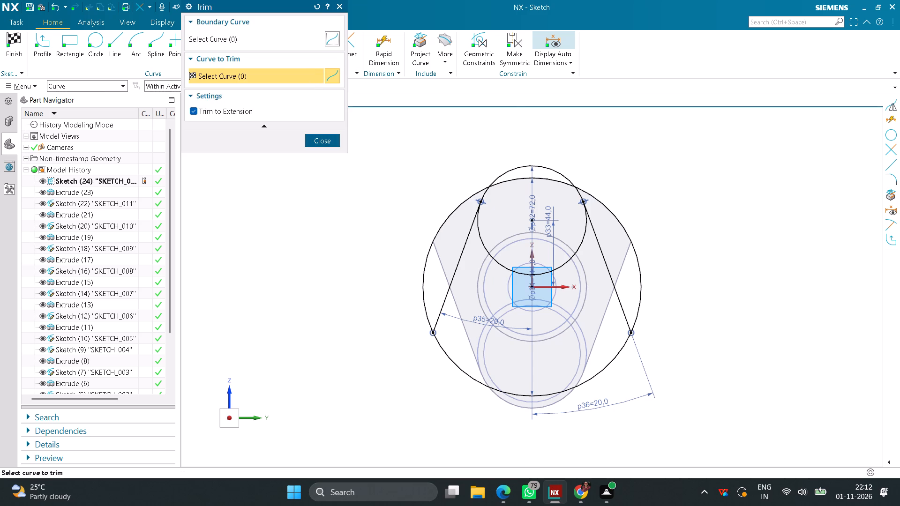
pyautogui.click(517, 181)
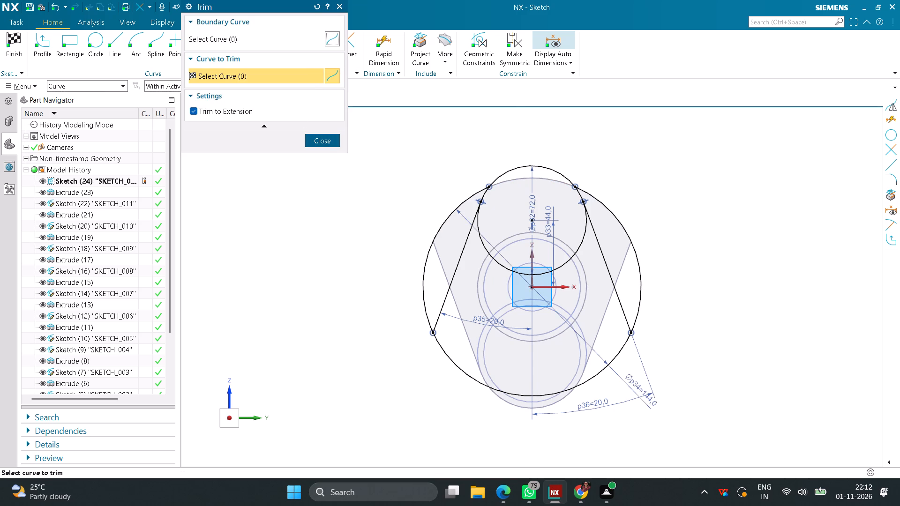
pyautogui.click(439, 230)
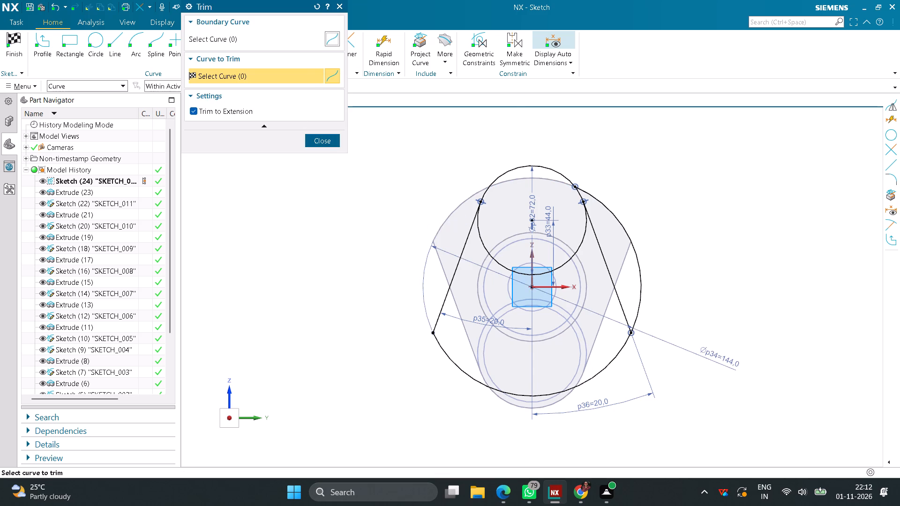
pyautogui.click(576, 255)
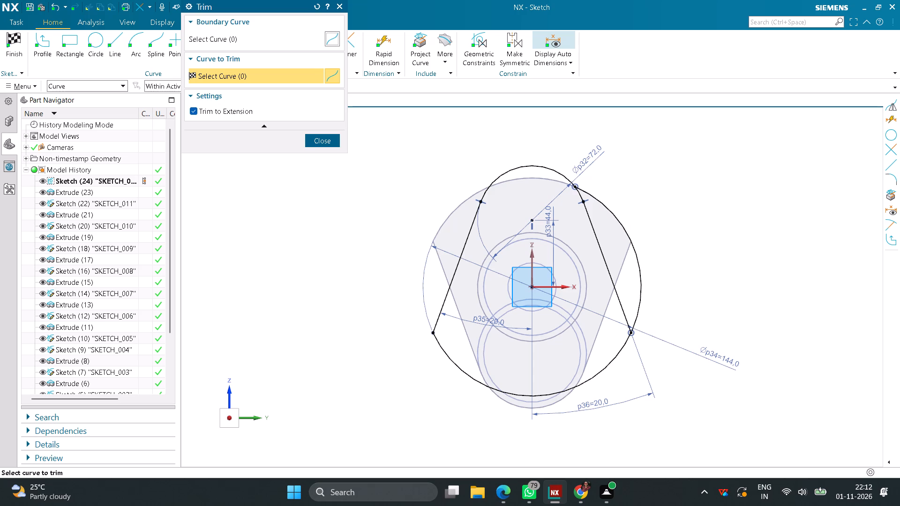
pyautogui.click(640, 262)
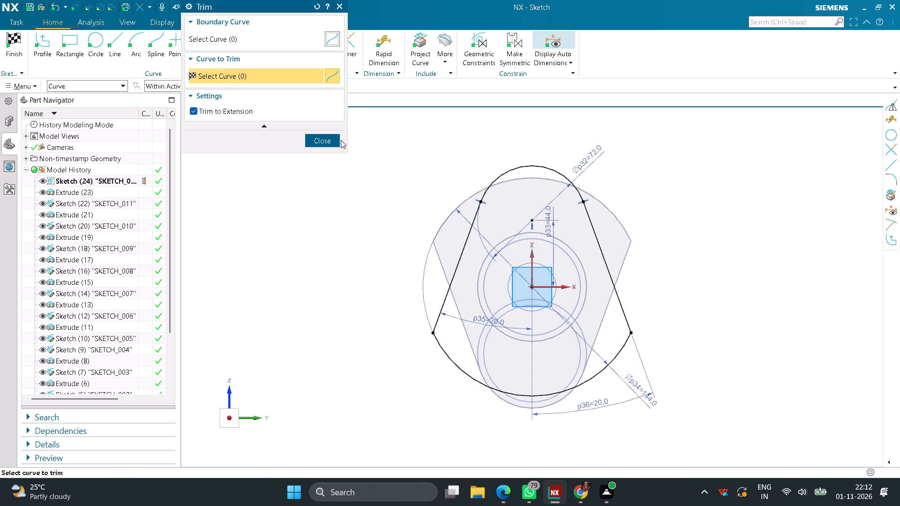
pyautogui.click(337, 140)
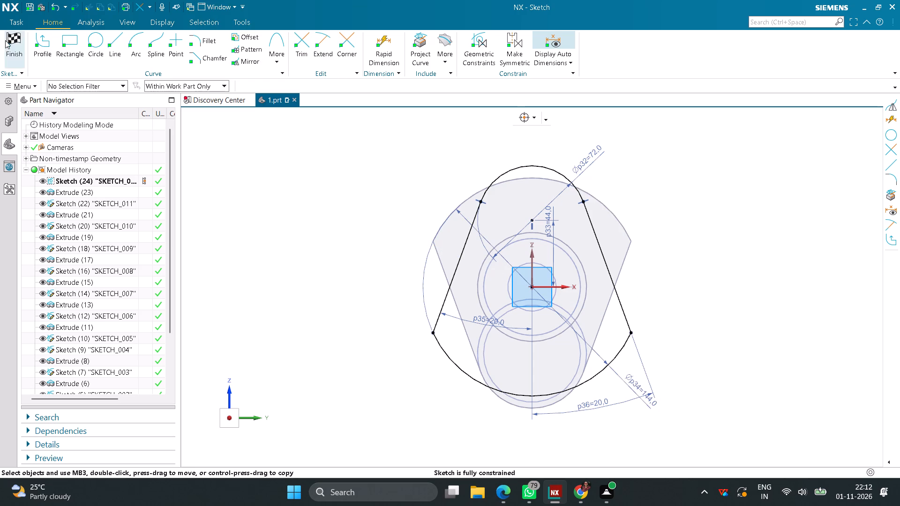
pyautogui.click(6, 40)
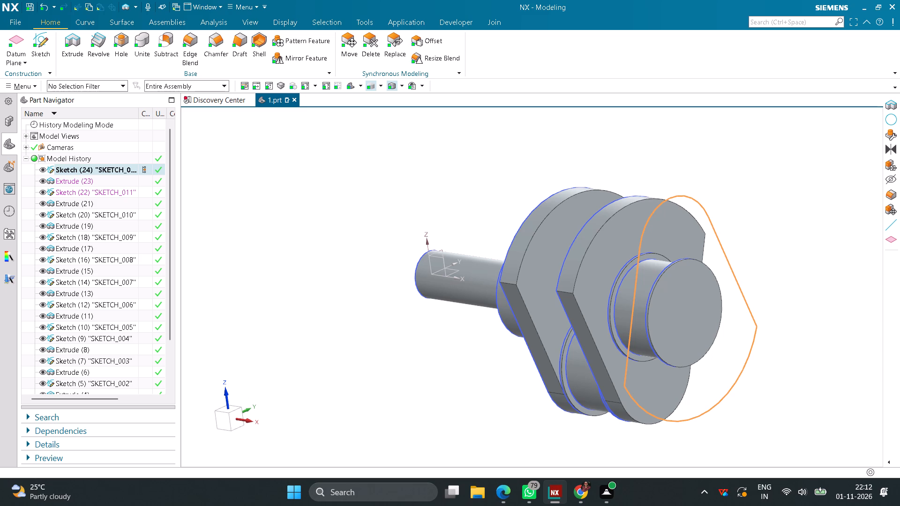
# Extrude the inverted web profile 15 mm outward from the journal end, united with the crankshaft body.
pyautogui.click(75, 41)
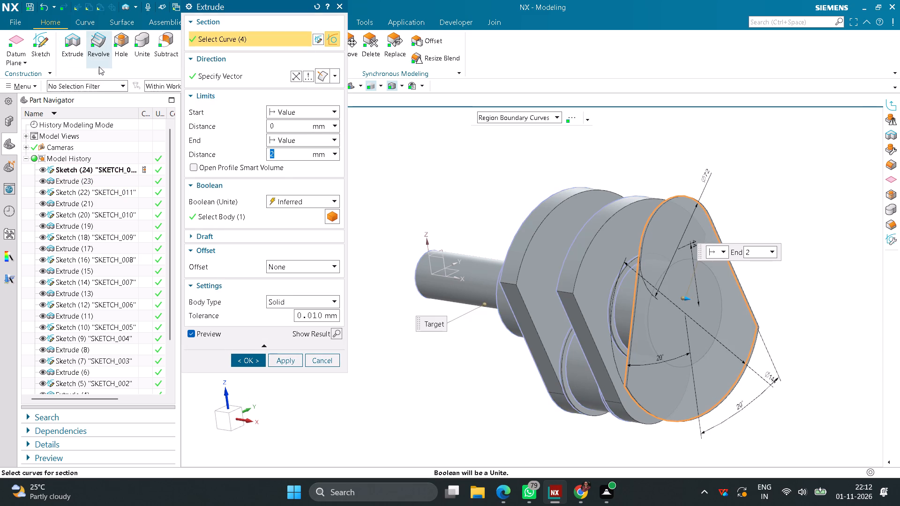
pyautogui.write('15')
pyautogui.press('Return')
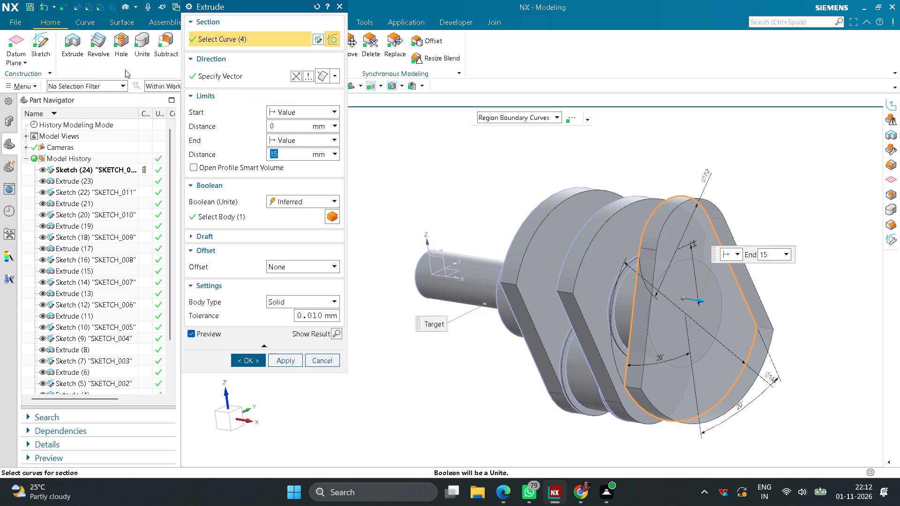
pyautogui.click(261, 354)
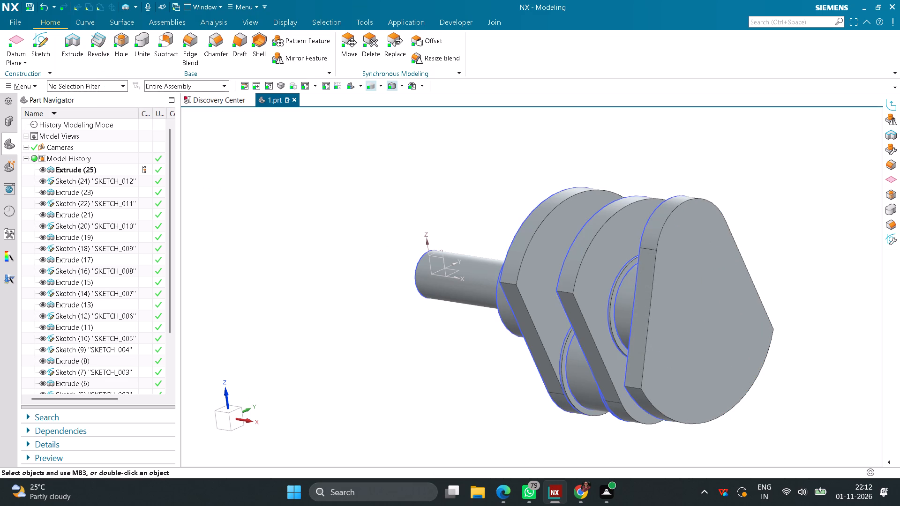
# Start a sketch on the new web's outer face and draw a 72 mm diameter circle beside the web.
pyautogui.click(34, 41)
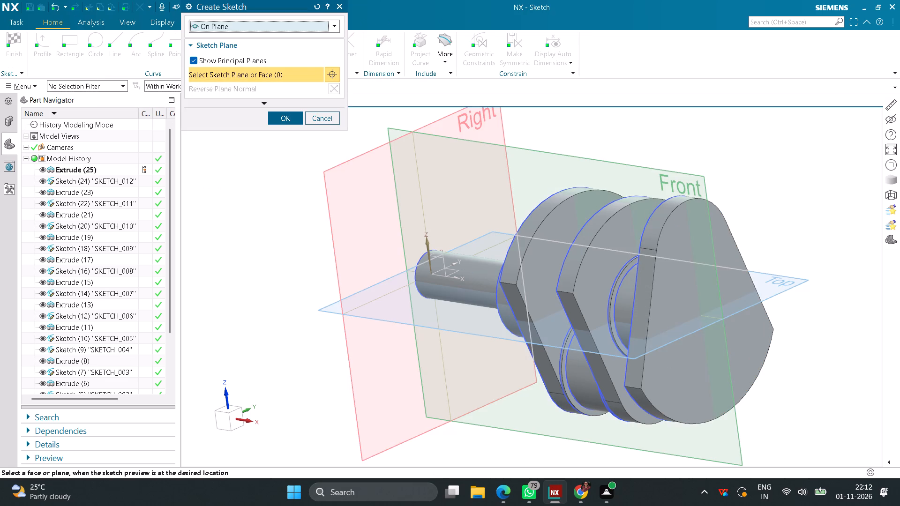
pyautogui.click(659, 304)
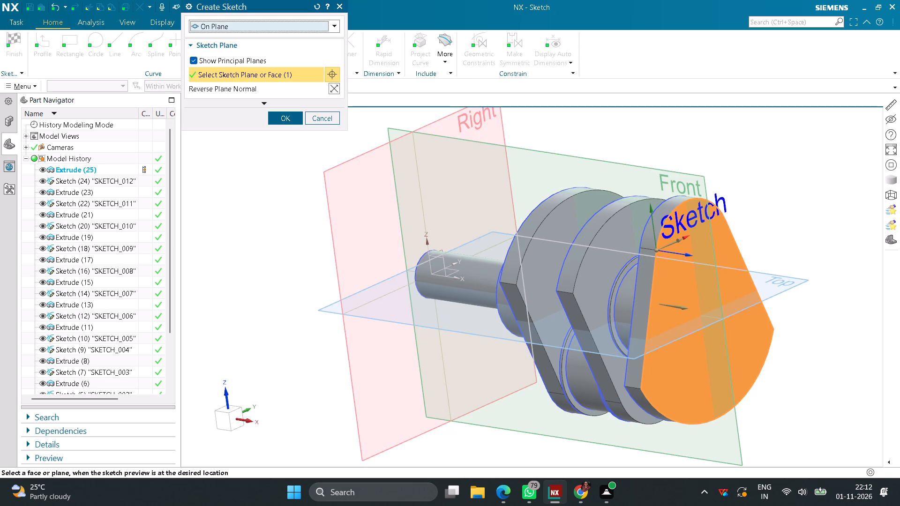
pyautogui.click(296, 115)
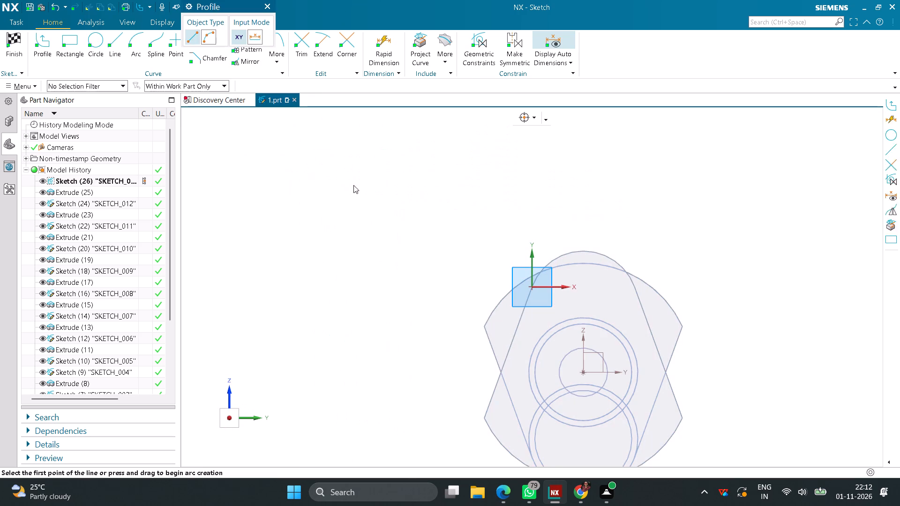
pyautogui.click(96, 34)
pyautogui.click(310, 266)
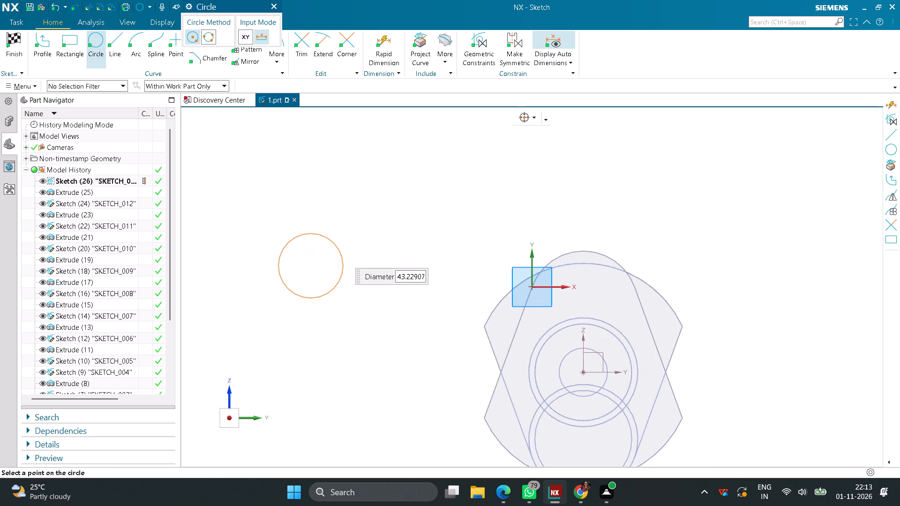
pyautogui.write('72')
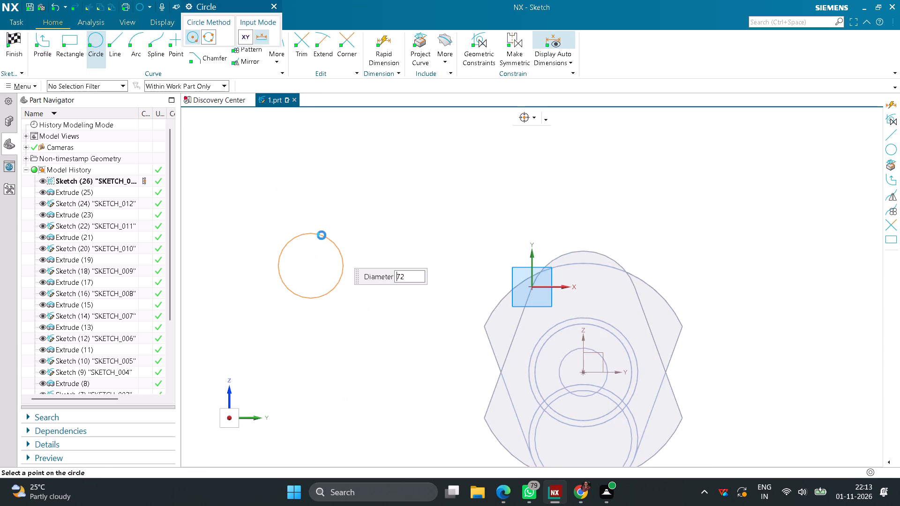
pyautogui.press('Return')
pyautogui.middleClick(510, 199)
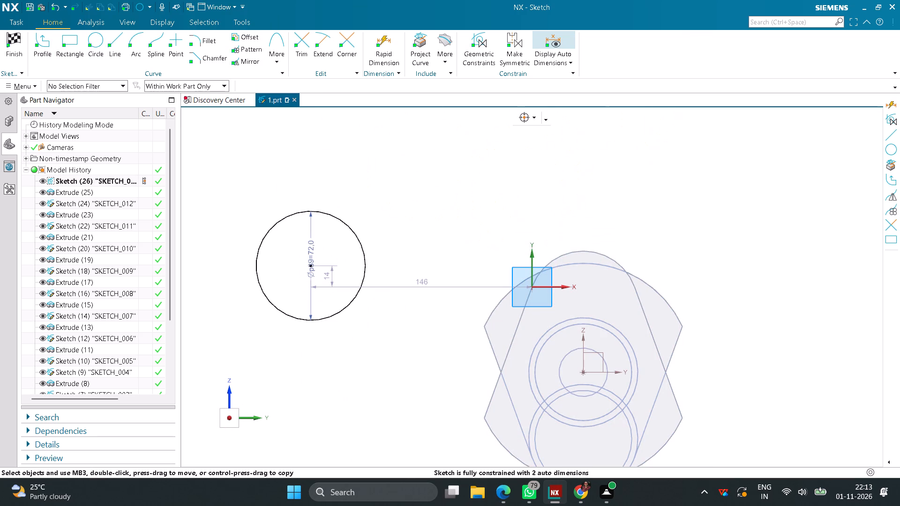
# Make the 72 mm circle concentric with the web's rounded upper arc and finish the sketch.
pyautogui.click(482, 66)
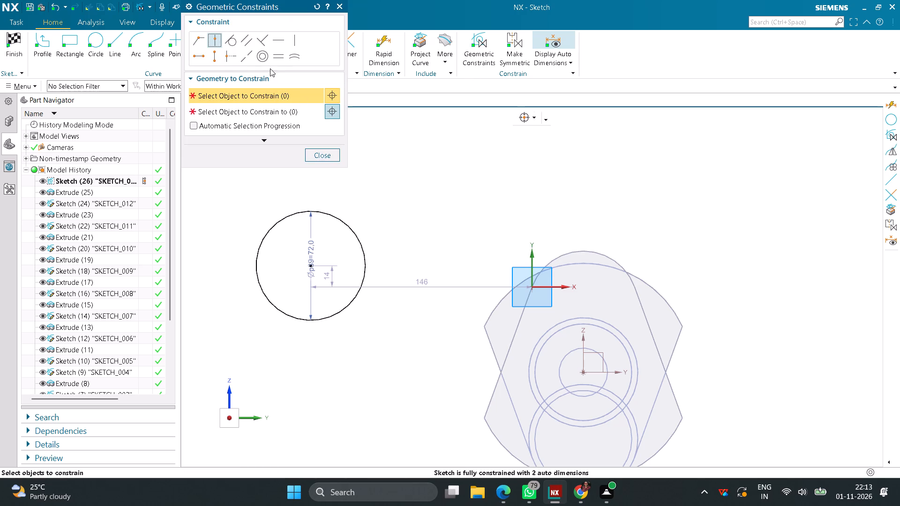
pyautogui.click(256, 59)
pyautogui.click(349, 232)
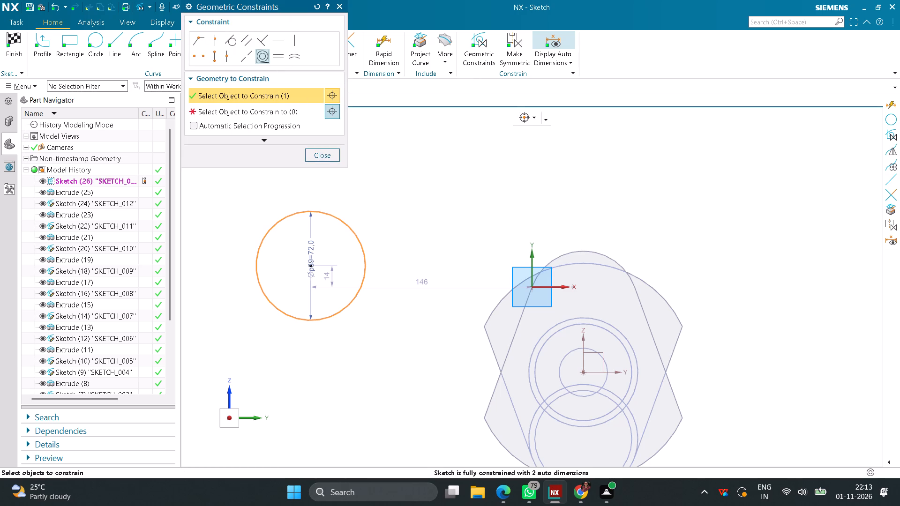
pyautogui.click(269, 116)
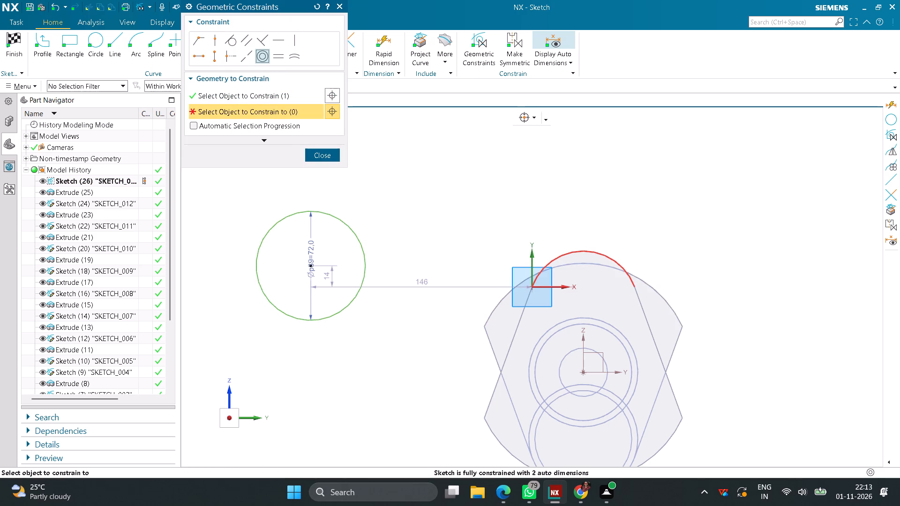
pyautogui.click(589, 250)
pyautogui.click(329, 150)
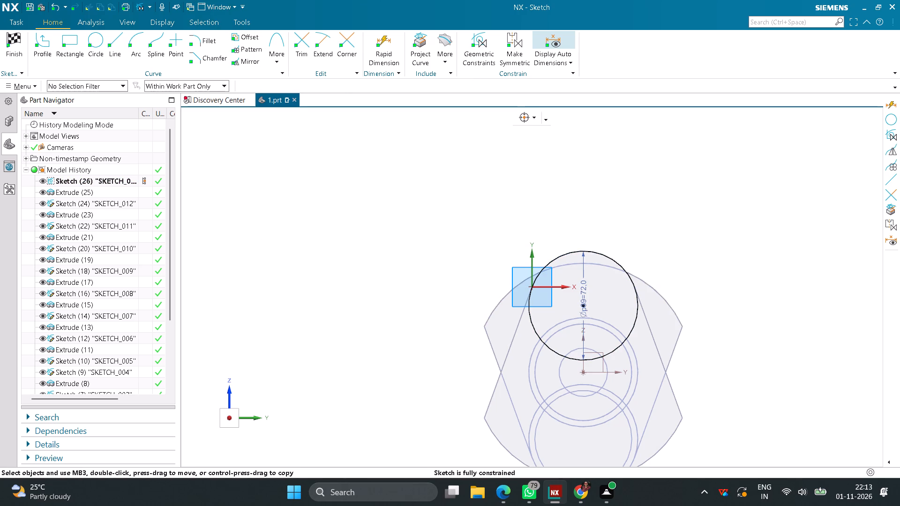
pyautogui.click(8, 38)
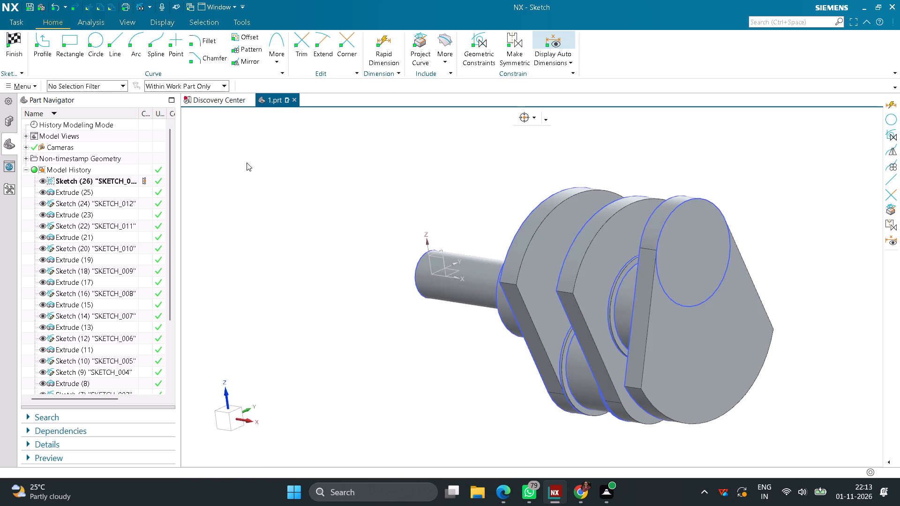
# Extrude the 72 mm circle 2 mm outward as a collar on the web, united with the body.
pyautogui.click(78, 47)
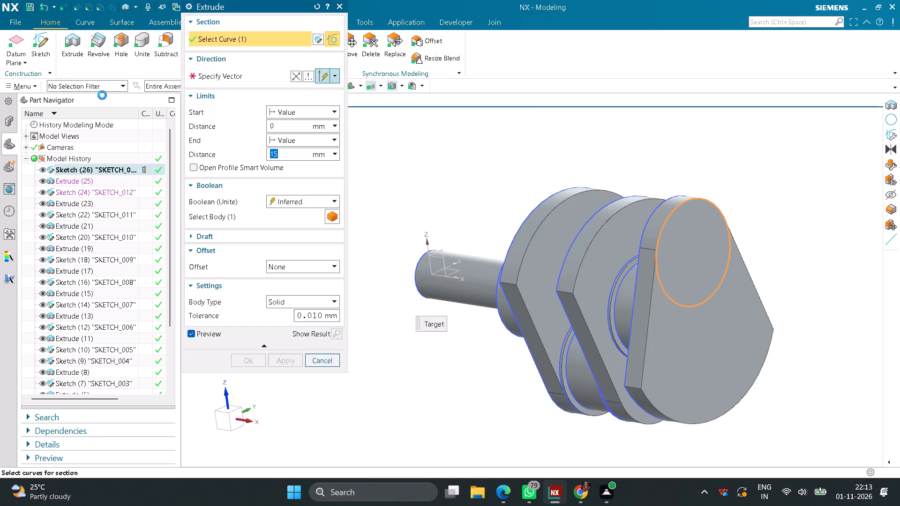
pyautogui.press('2')
pyautogui.press('Return')
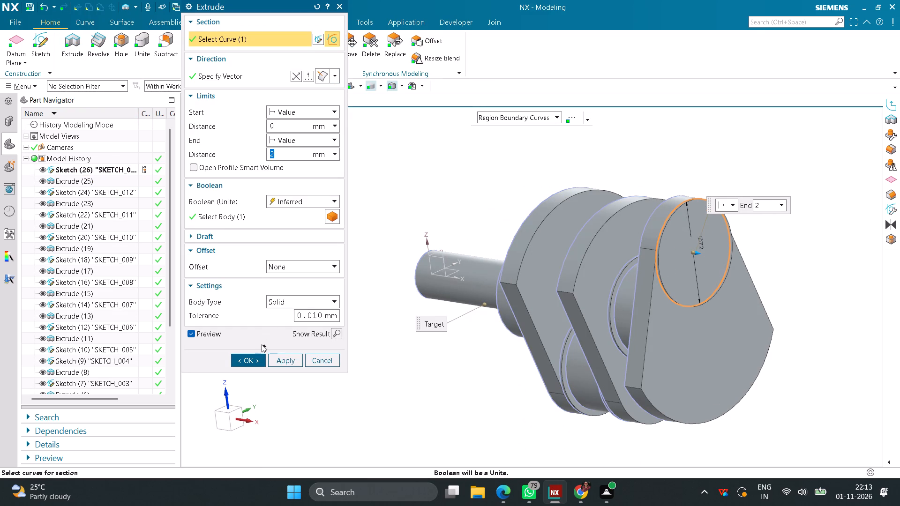
pyautogui.click(256, 357)
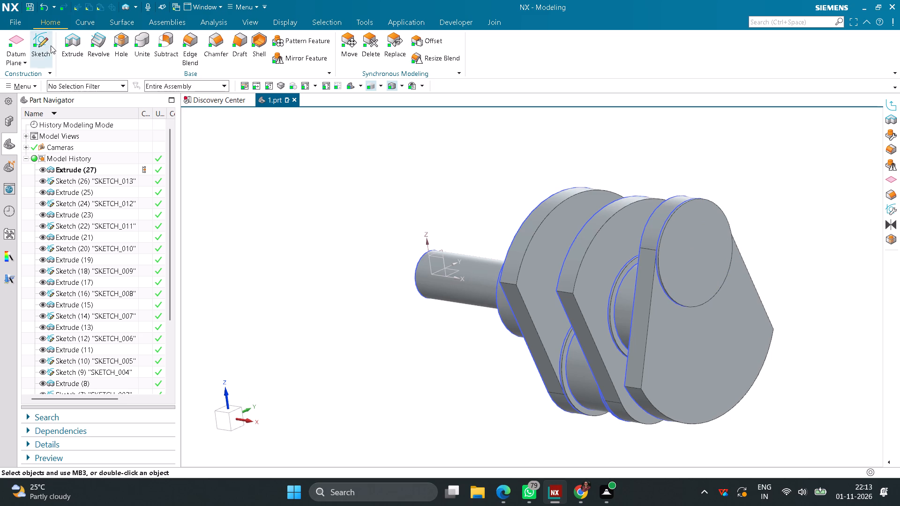
# Sketch a 64 mm diameter circle centred on the new collar's outer face and finish the sketch.
pyautogui.click(49, 45)
pyautogui.click(682, 280)
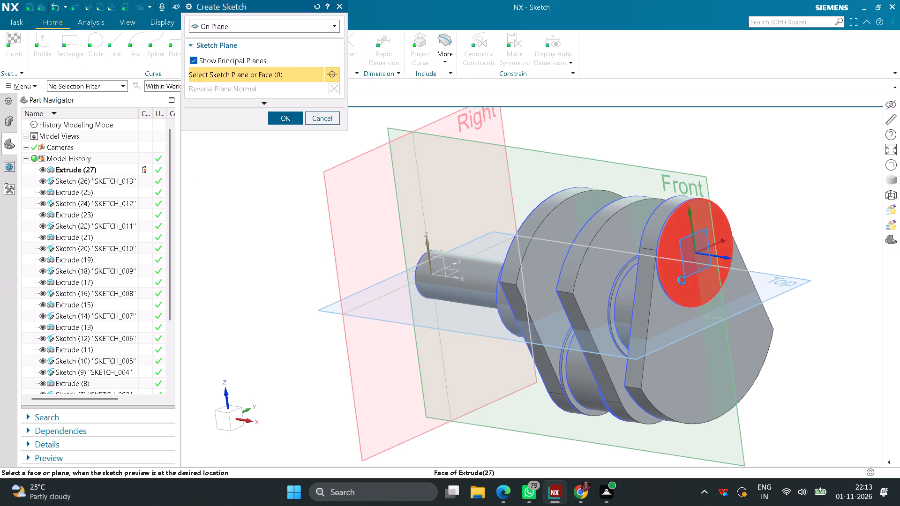
pyautogui.click(281, 115)
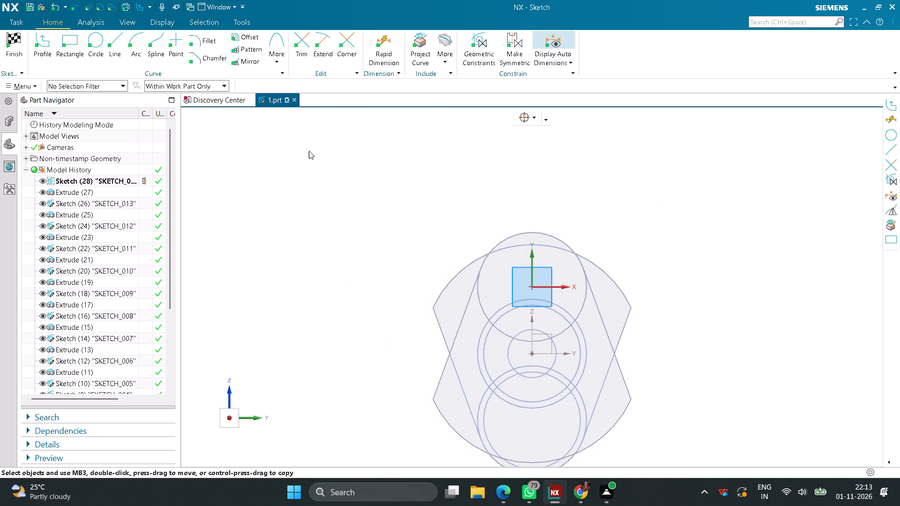
pyautogui.click(97, 48)
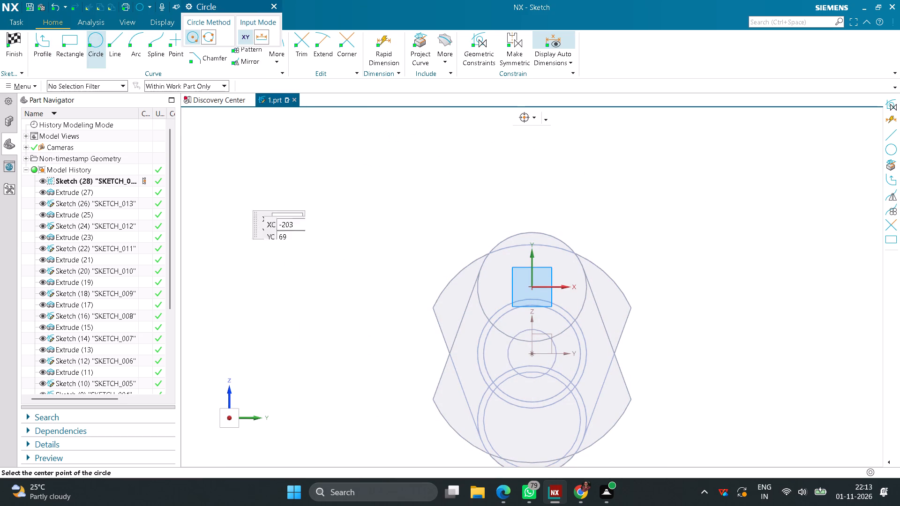
pyautogui.click(529, 288)
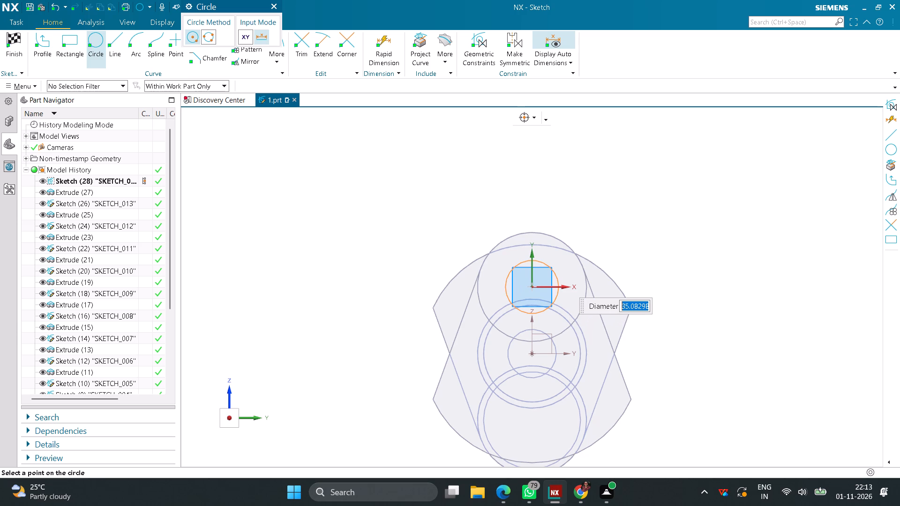
pyautogui.write('64')
pyautogui.press('Return')
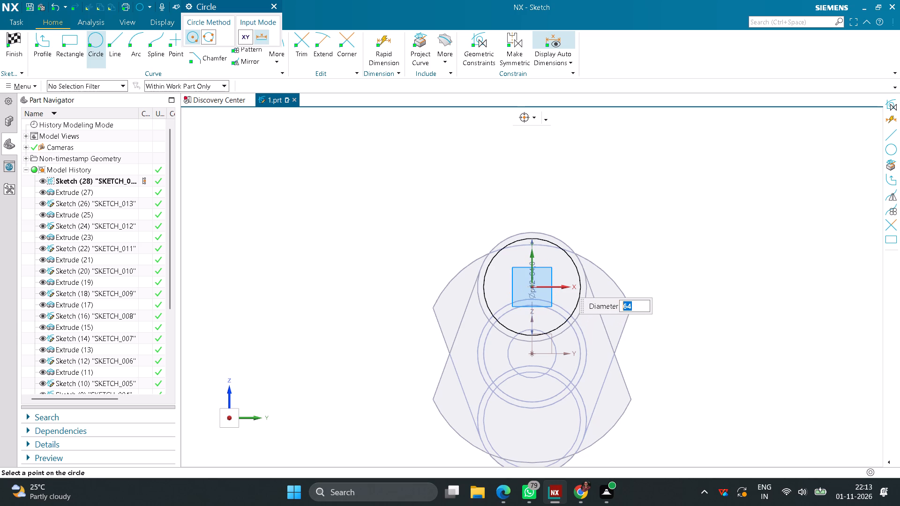
pyautogui.middleClick(361, 237)
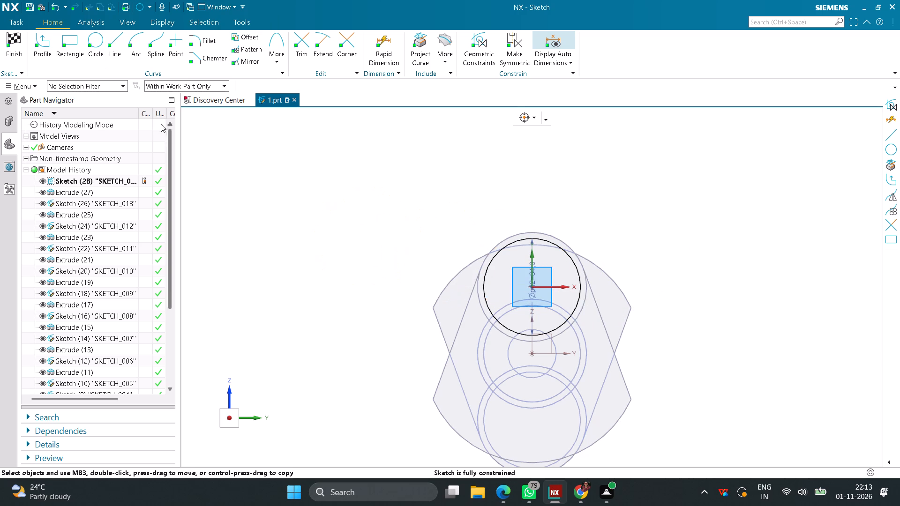
pyautogui.click(15, 40)
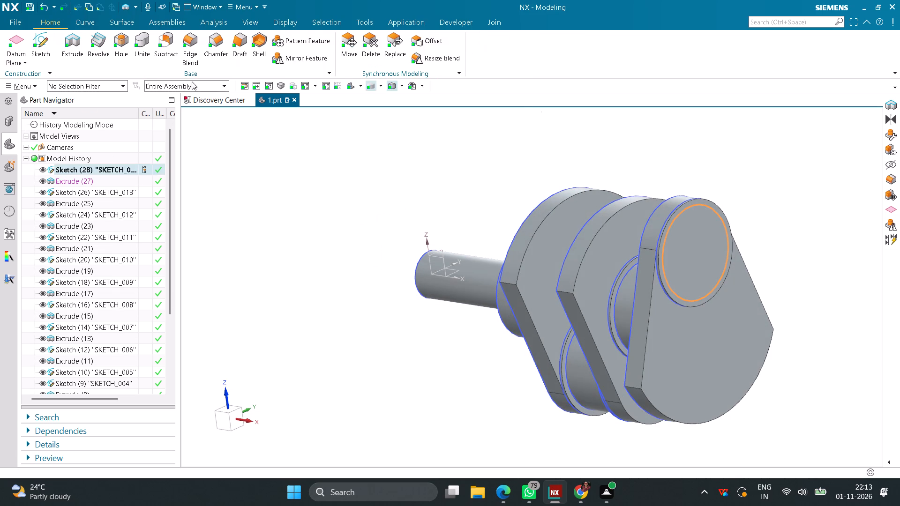
# Extrude the 64 mm circle 32 mm outward as the second crankpin, united with the body.
pyautogui.click(77, 45)
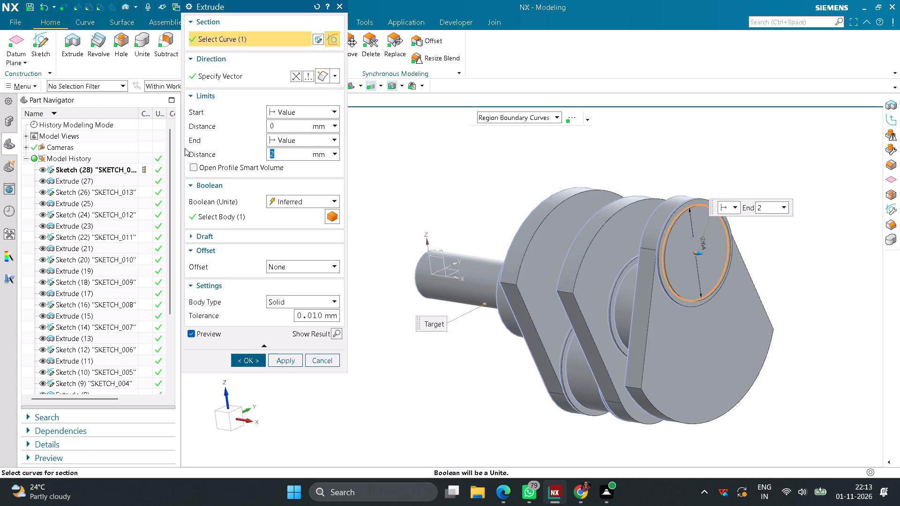
pyautogui.write('32')
pyautogui.press('Return')
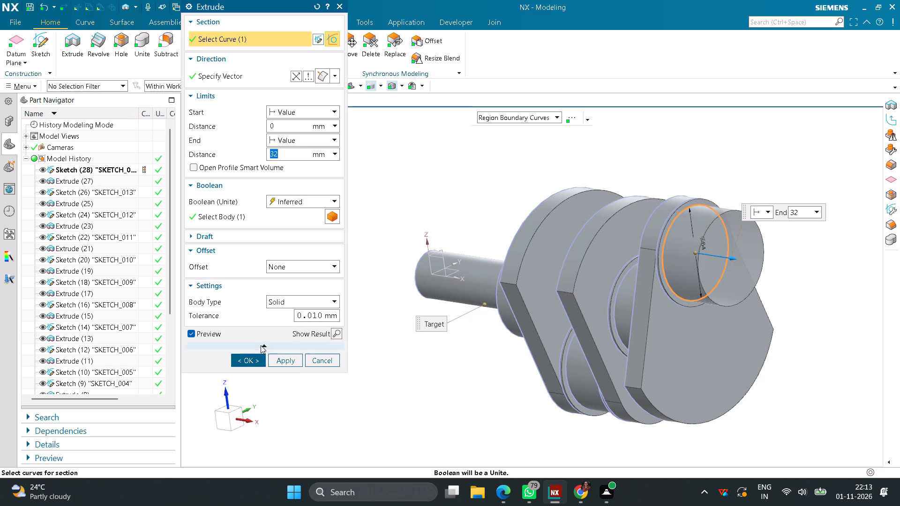
pyautogui.click(254, 357)
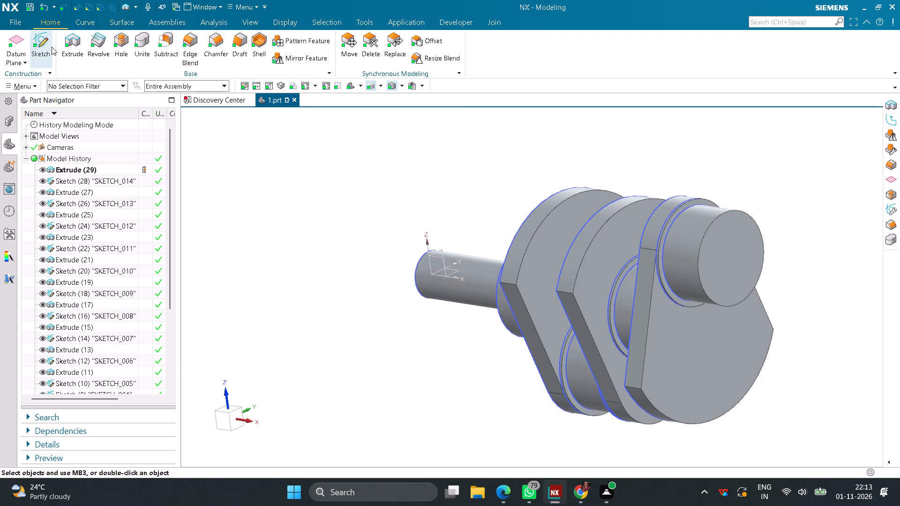
# Sketch a 72 mm diameter circle centred on the second crankpin's end face and finish the sketch.
pyautogui.click(49, 45)
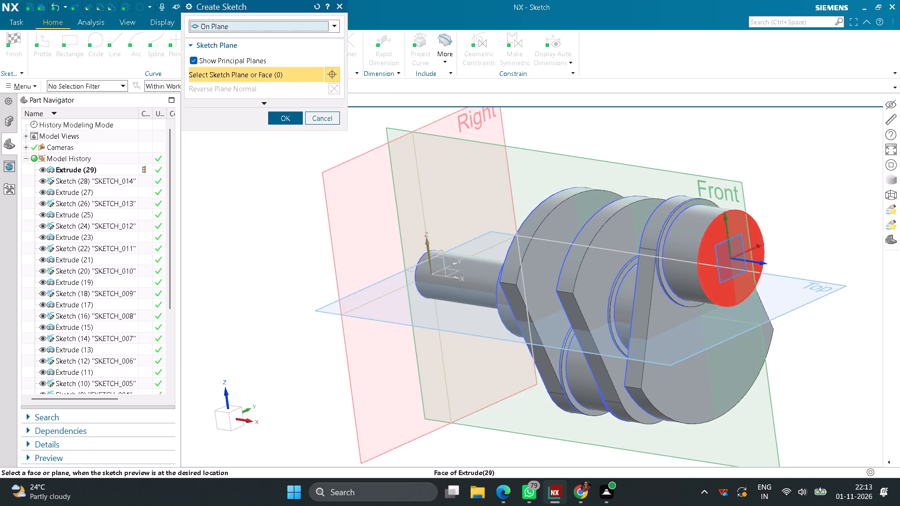
pyautogui.click(720, 253)
pyautogui.click(291, 120)
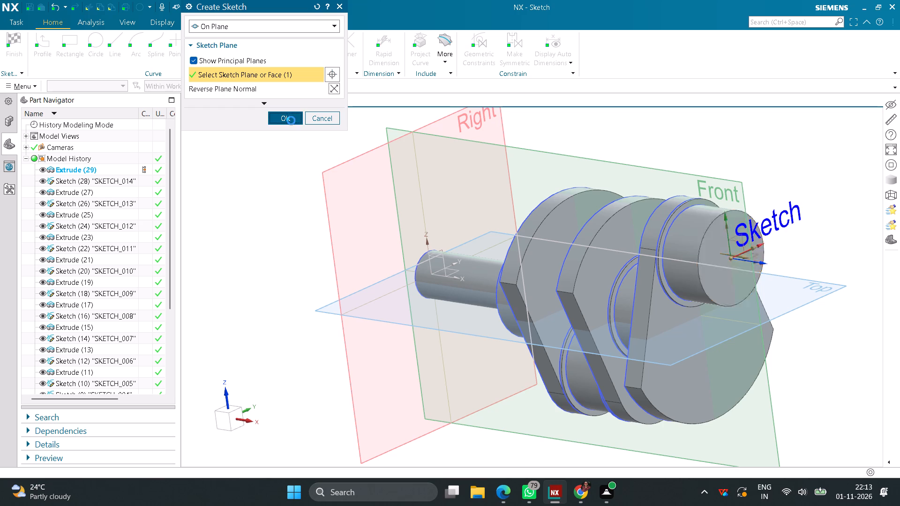
pyautogui.click(96, 47)
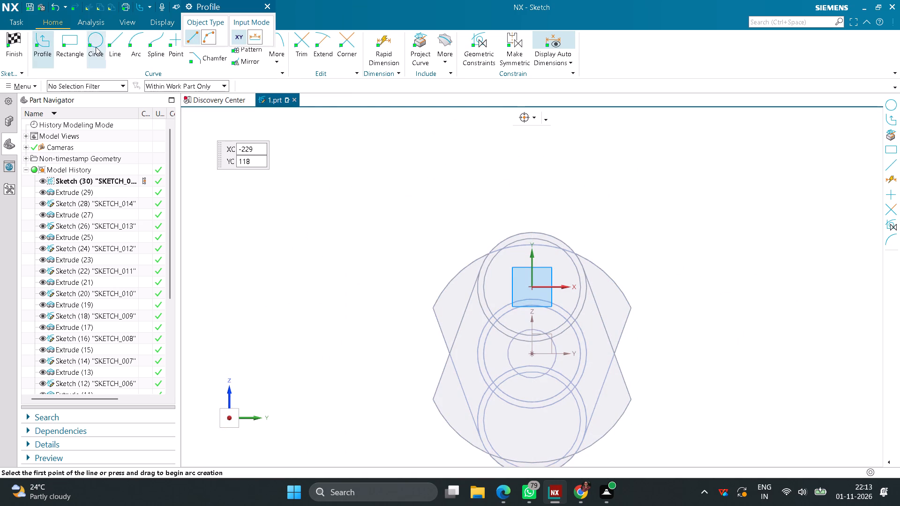
pyautogui.click(534, 288)
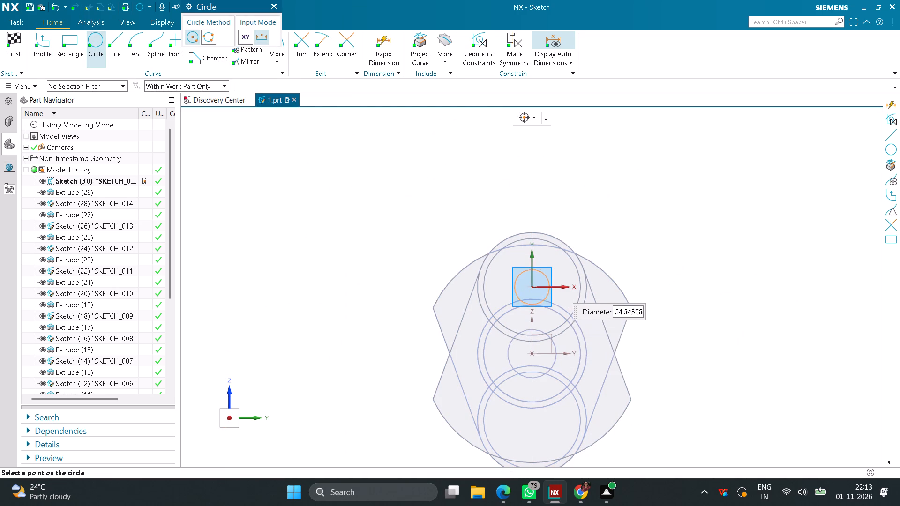
pyautogui.write('72')
pyautogui.press('Return')
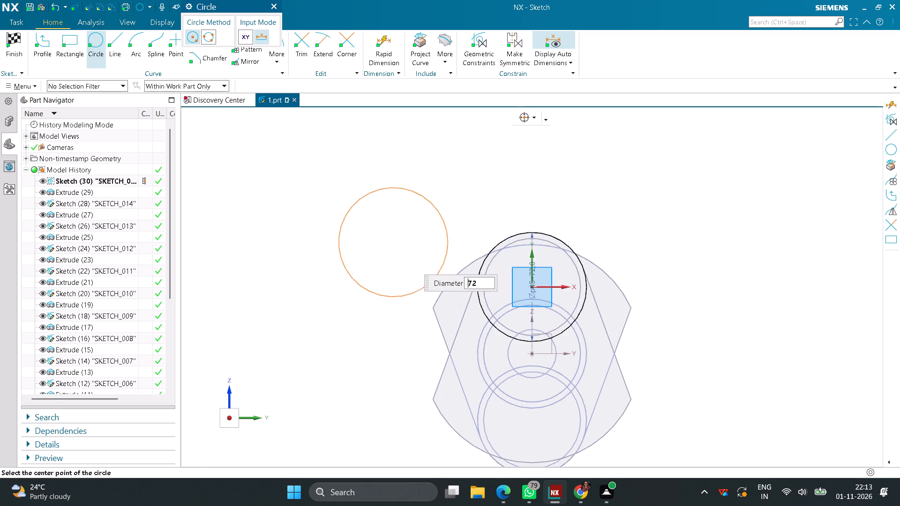
pyautogui.middleClick(391, 242)
pyautogui.click(15, 40)
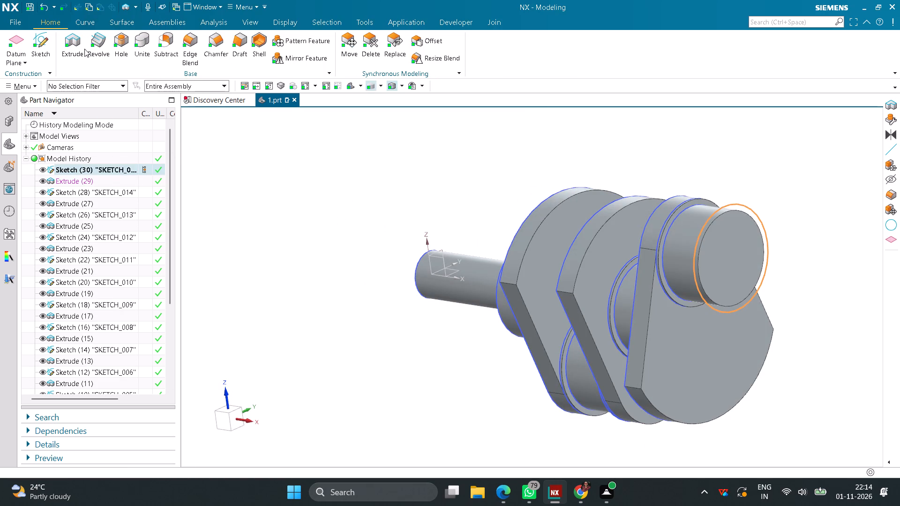
# Extrude the 72 mm circle 2 mm outward as a collar on the crankpin's end, united with the body.
pyautogui.click(76, 45)
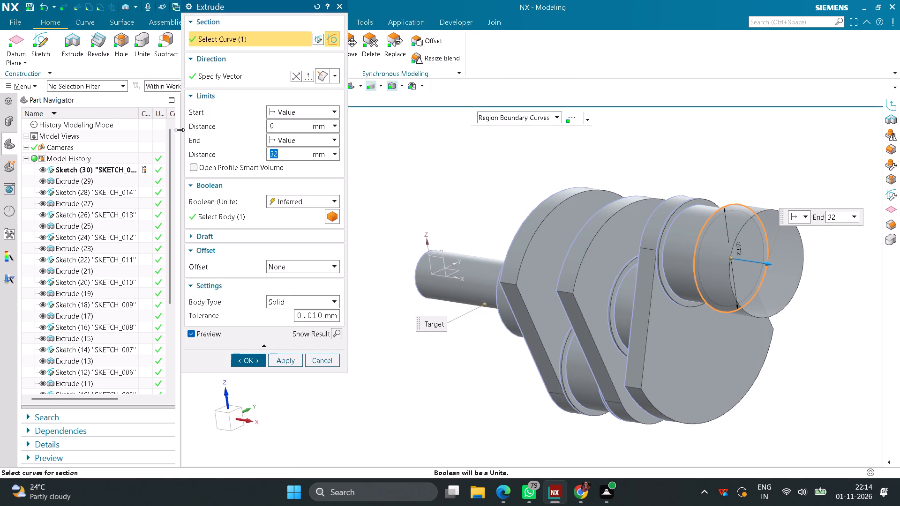
pyautogui.press('2')
pyautogui.press('Return')
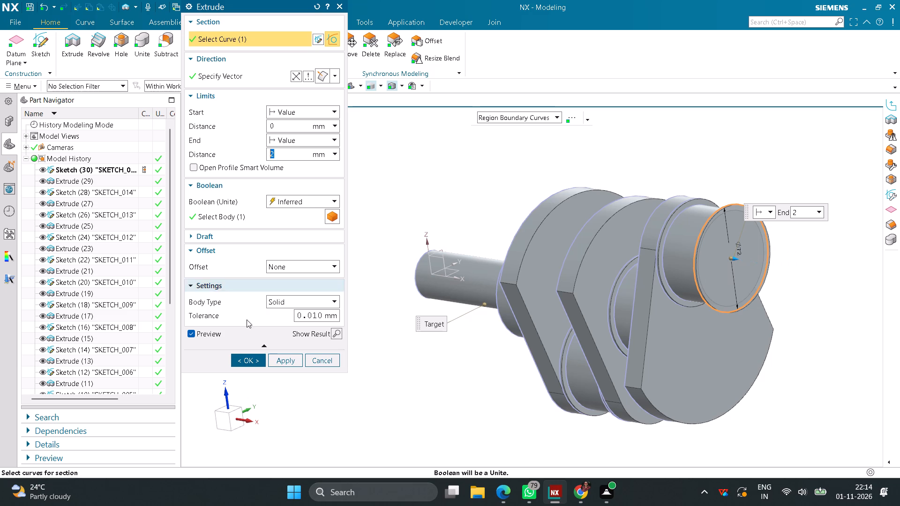
pyautogui.click(247, 359)
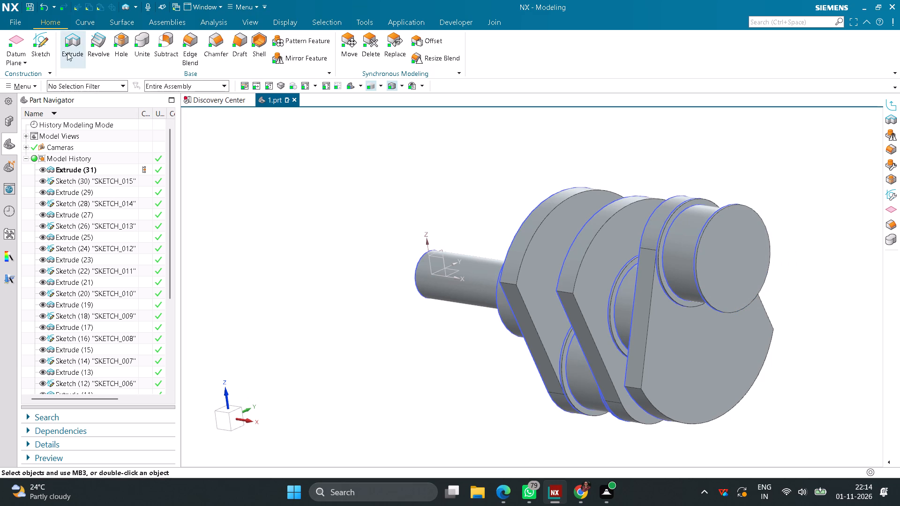
# Sketch on the new collar's outer face, project the inverted web's four-curve outline onto it and finish the sketch.
pyautogui.click(45, 43)
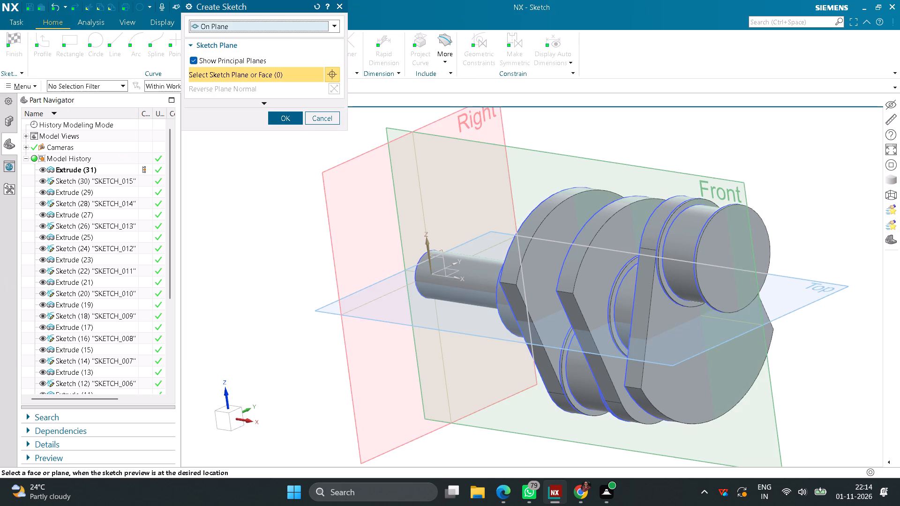
pyautogui.click(736, 259)
pyautogui.click(287, 124)
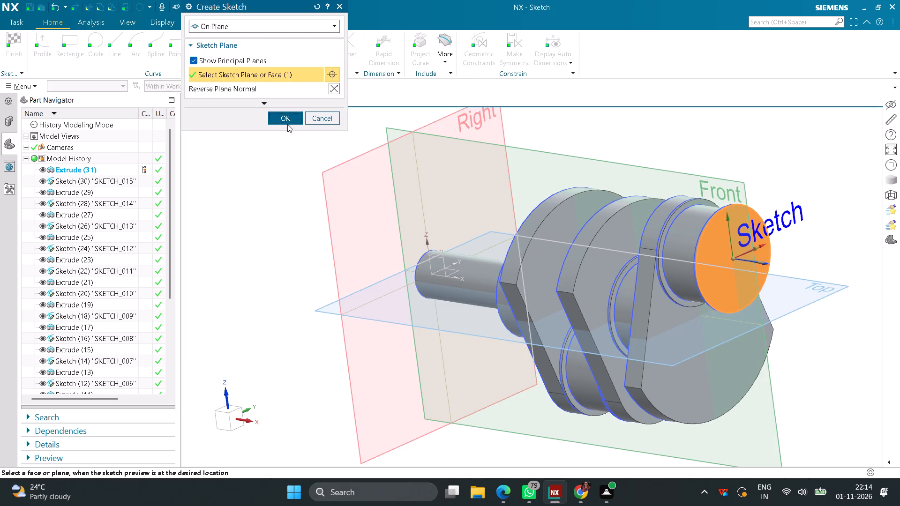
pyautogui.click(420, 60)
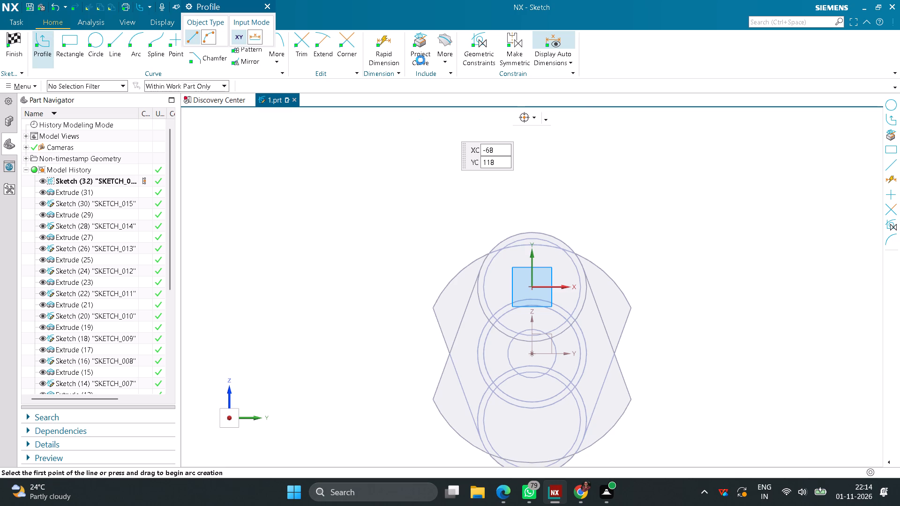
pyautogui.click(463, 321)
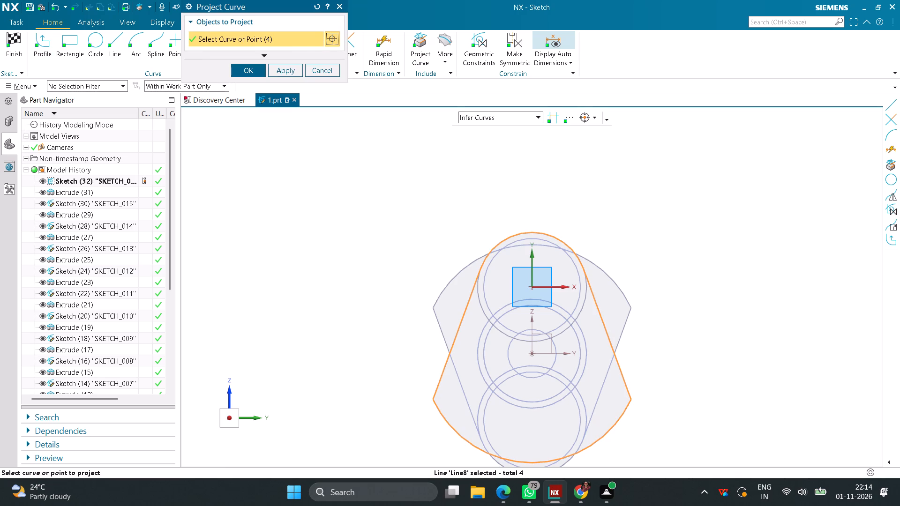
pyautogui.click(255, 68)
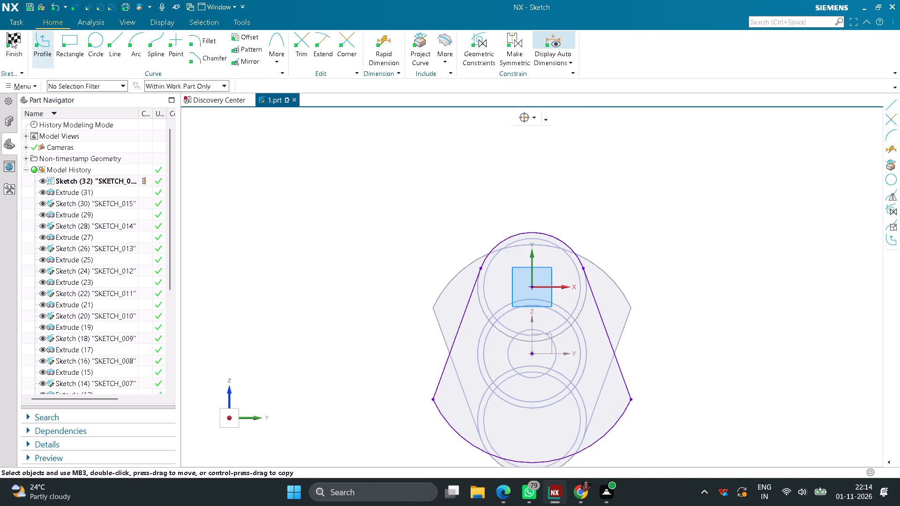
pyautogui.click(12, 40)
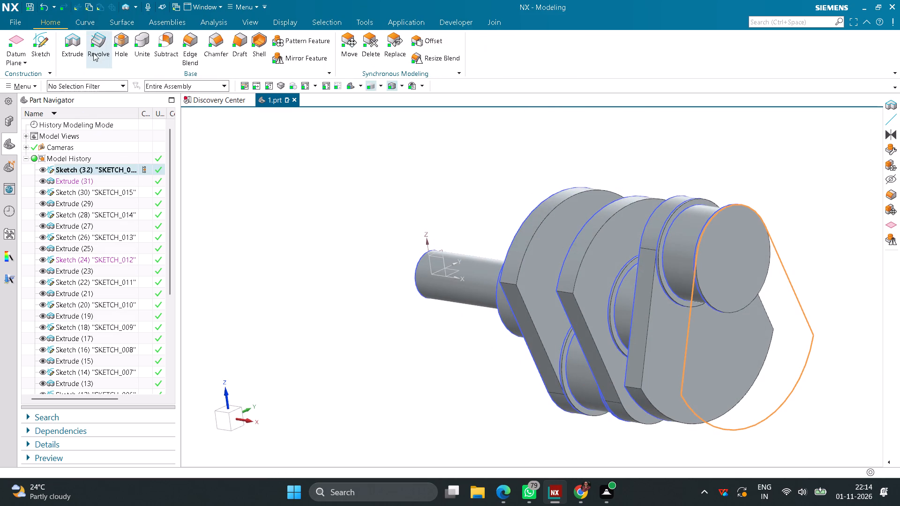
# Extrude the projected web outline 15 mm outward as another web, united with the body.
pyautogui.click(77, 47)
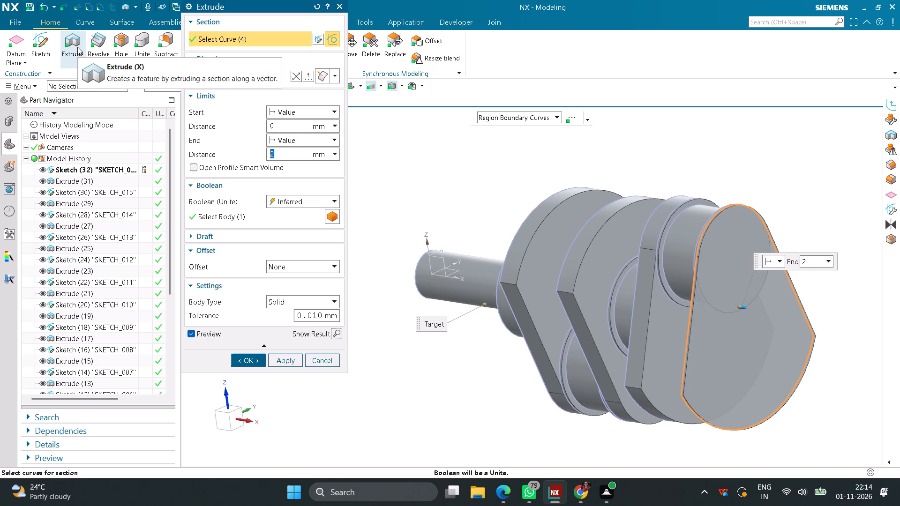
pyautogui.write('15')
pyautogui.press('Return')
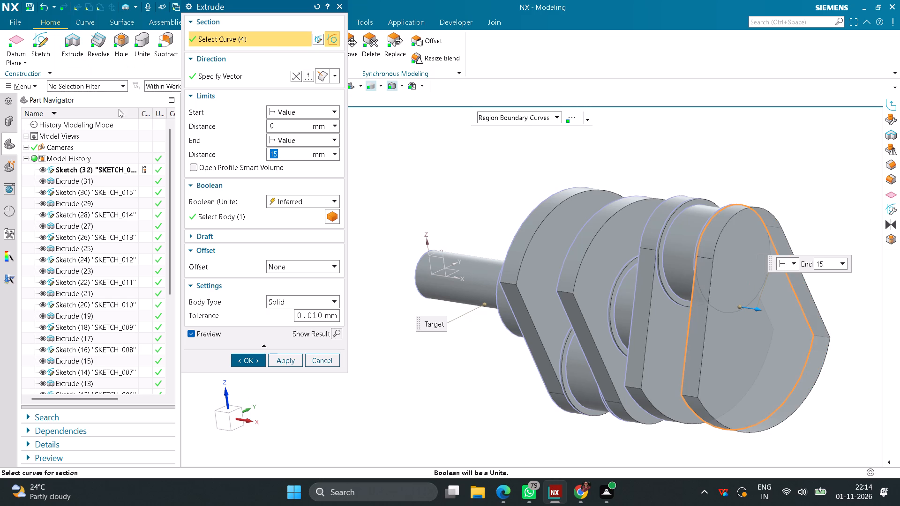
pyautogui.click(255, 361)
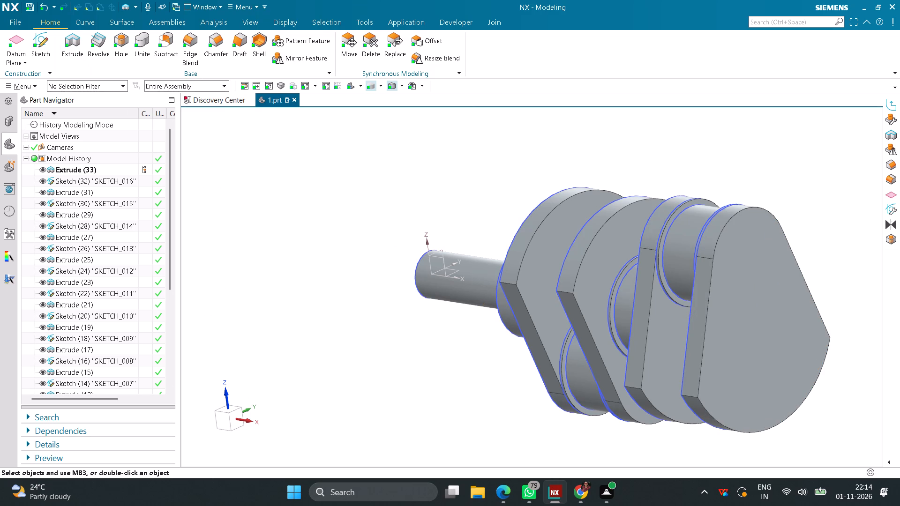
# Sketch a 72 mm diameter circle on the new web's outer face, centred on the main shaft axis, and finish the sketch.
pyautogui.click(45, 43)
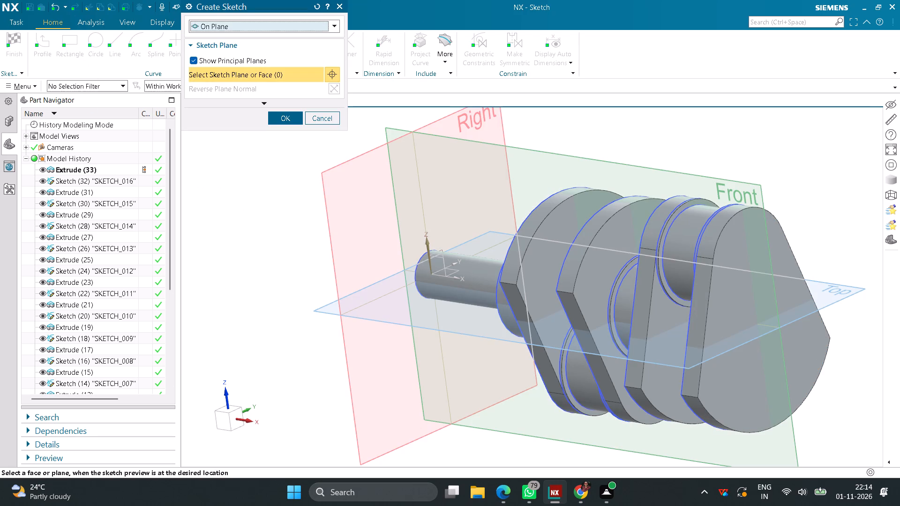
pyautogui.click(717, 307)
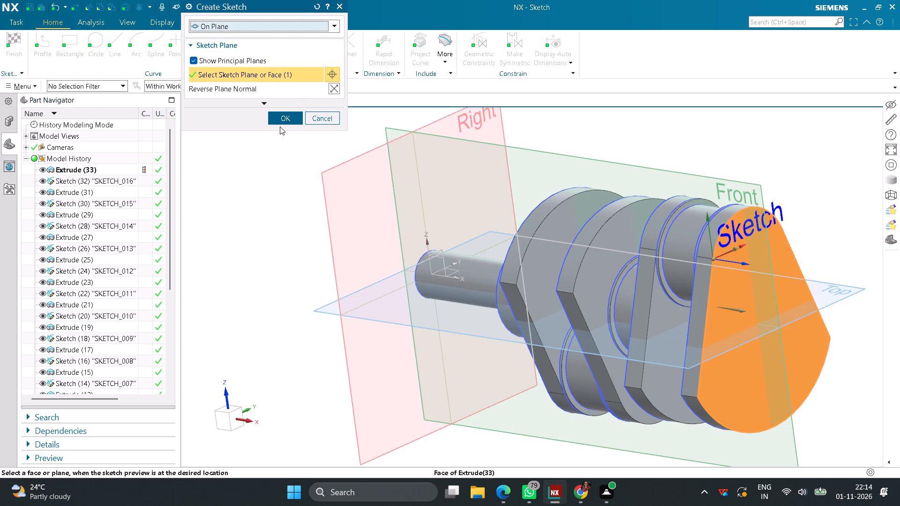
pyautogui.click(270, 115)
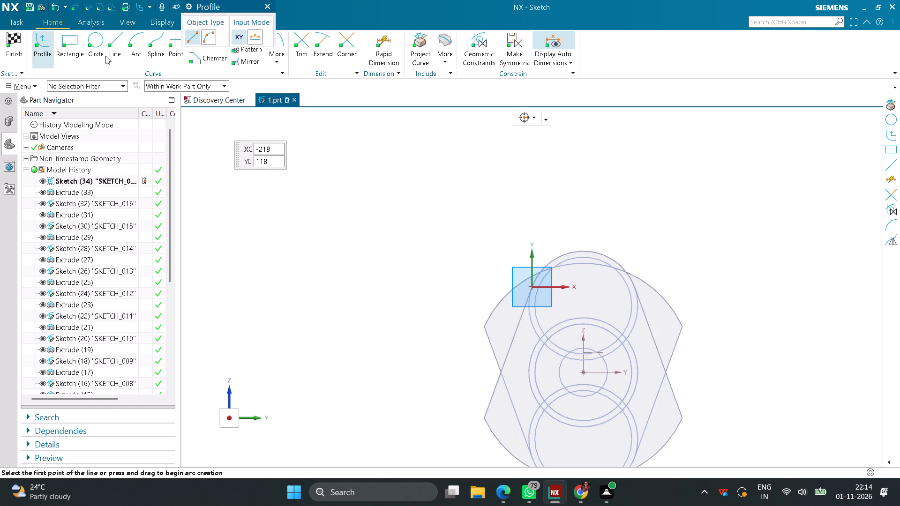
pyautogui.click(88, 46)
pyautogui.middleClick(395, 348)
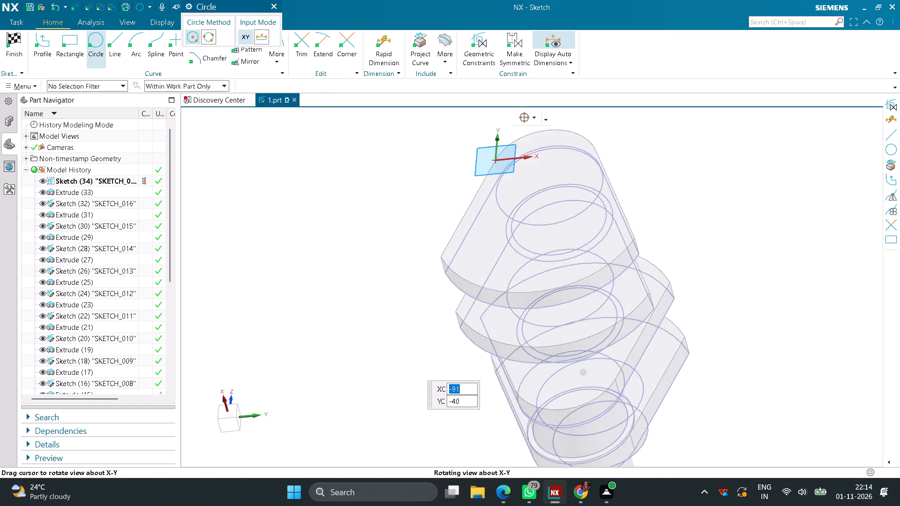
pyautogui.click(222, 413)
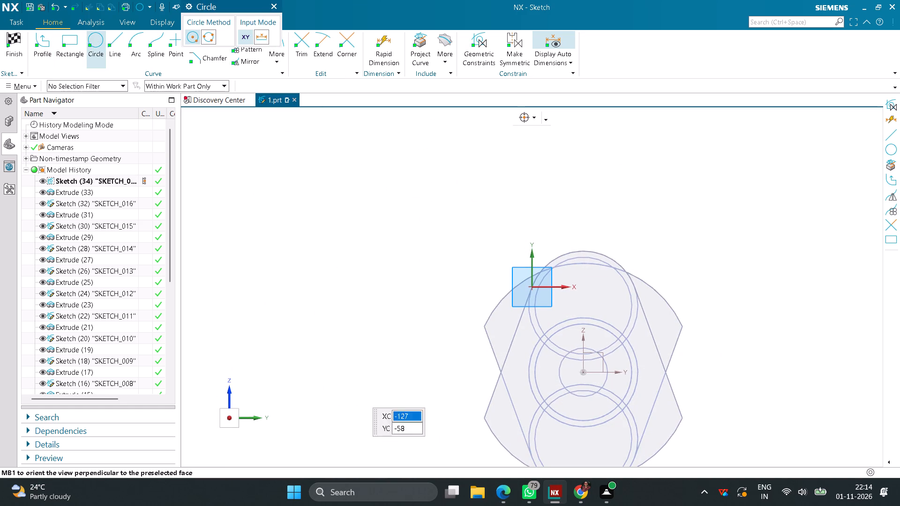
pyautogui.moveTo(368, 363); pyautogui.dragTo(319, 239, button='middle')
pyautogui.moveTo(368, 363); pyautogui.dragTo(319, 239, button='right')
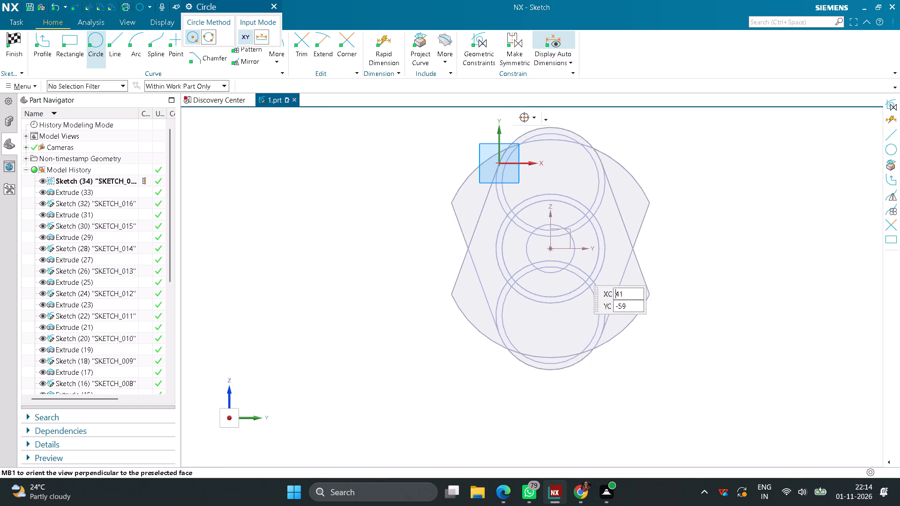
pyautogui.click(551, 249)
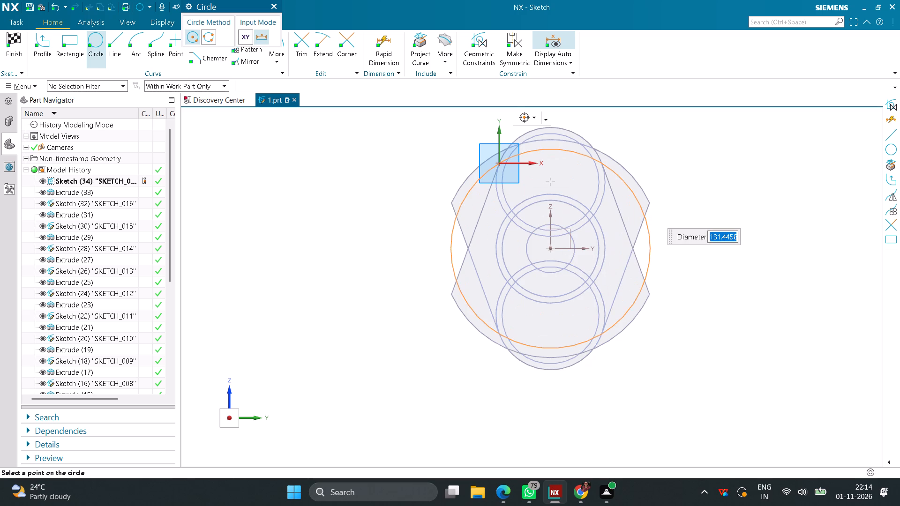
pyautogui.write('72')
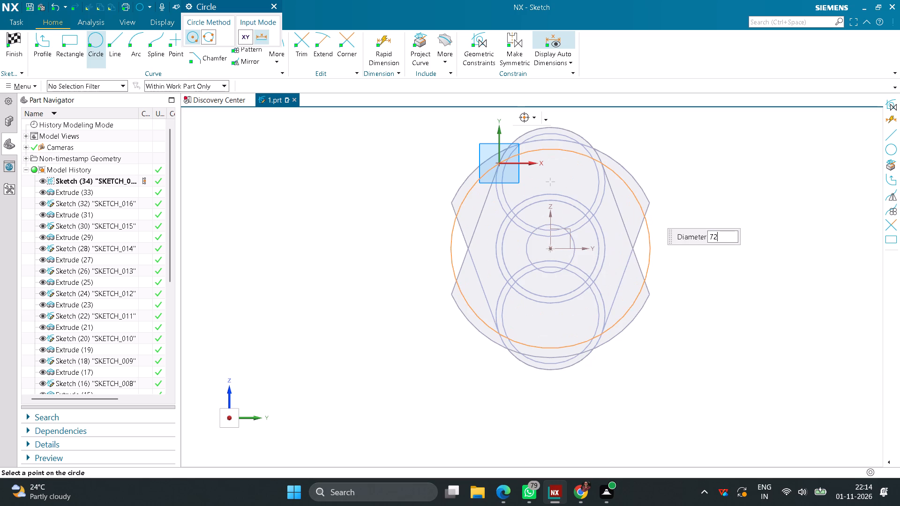
pyautogui.press('Return')
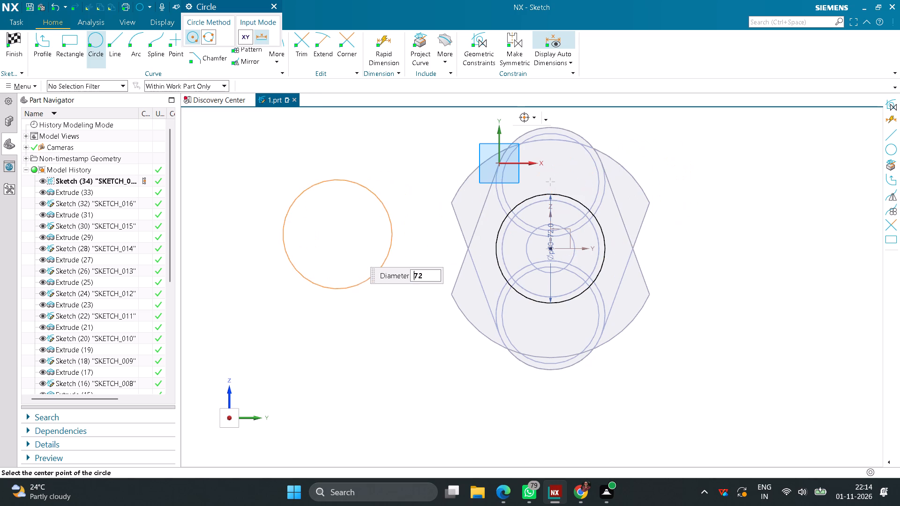
pyautogui.middleClick(337, 234)
pyautogui.click(18, 39)
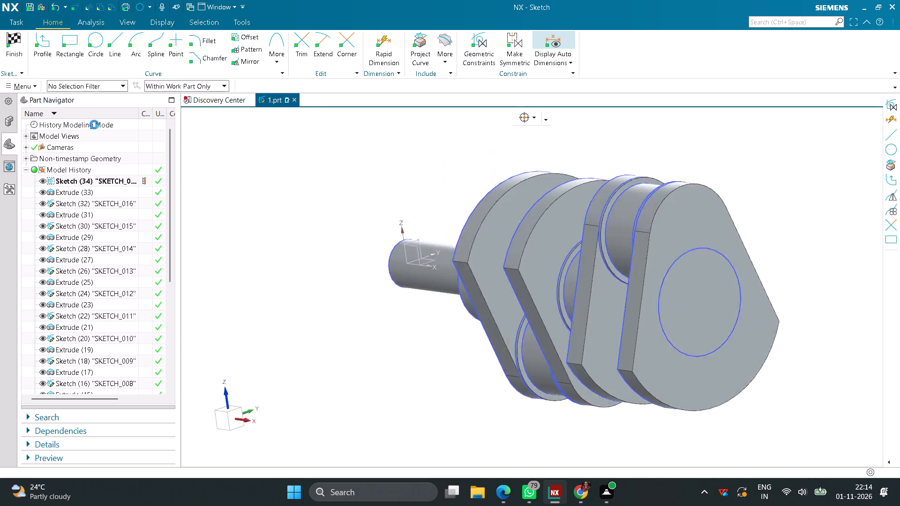
# Extrude the 72 mm circle 2 mm outward as a collar on the web, united with the body.
pyautogui.click(74, 47)
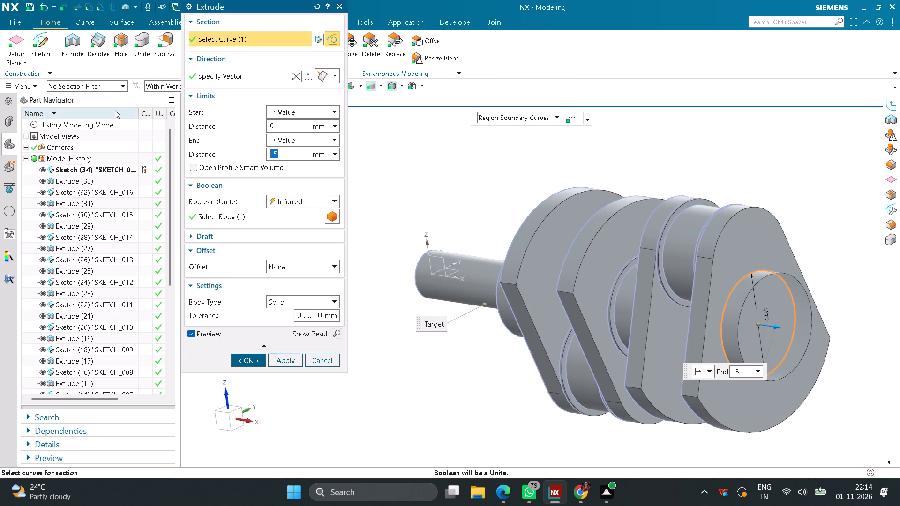
pyautogui.press('2')
pyautogui.press('Return')
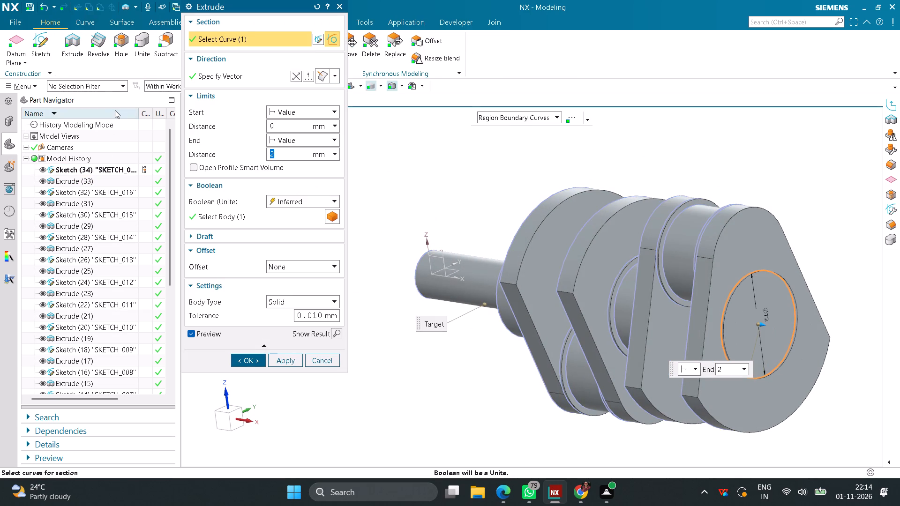
pyautogui.click(248, 357)
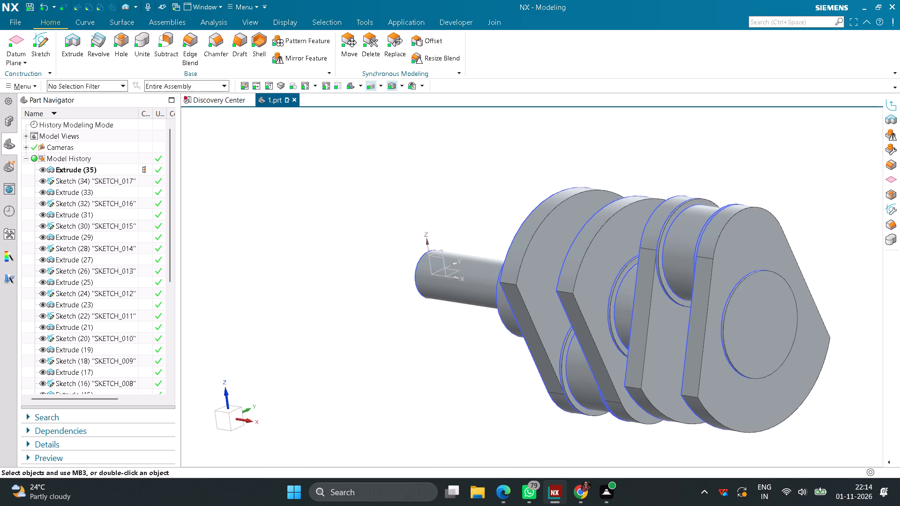
# Sketch a 64 mm diameter circle on the end collar's outer face, centred on the main shaft axis, and finish the sketch.
pyautogui.click(45, 42)
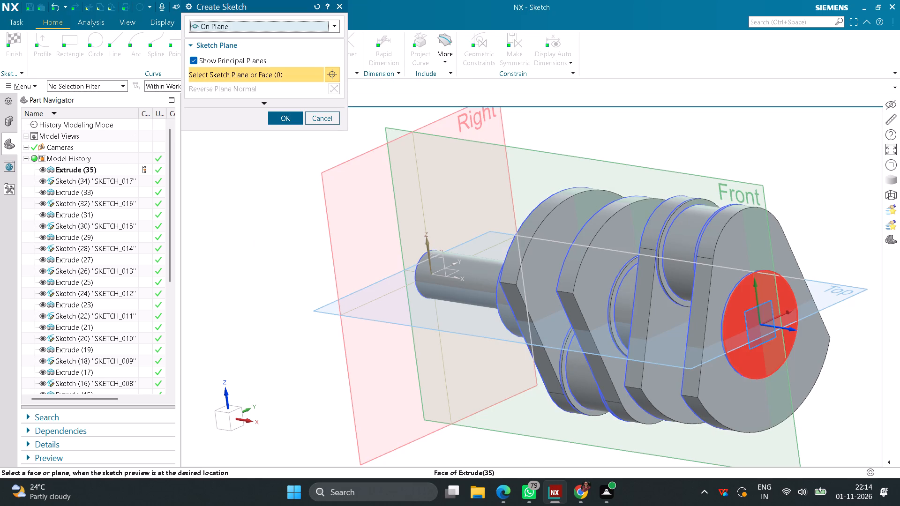
pyautogui.click(739, 315)
pyautogui.click(292, 122)
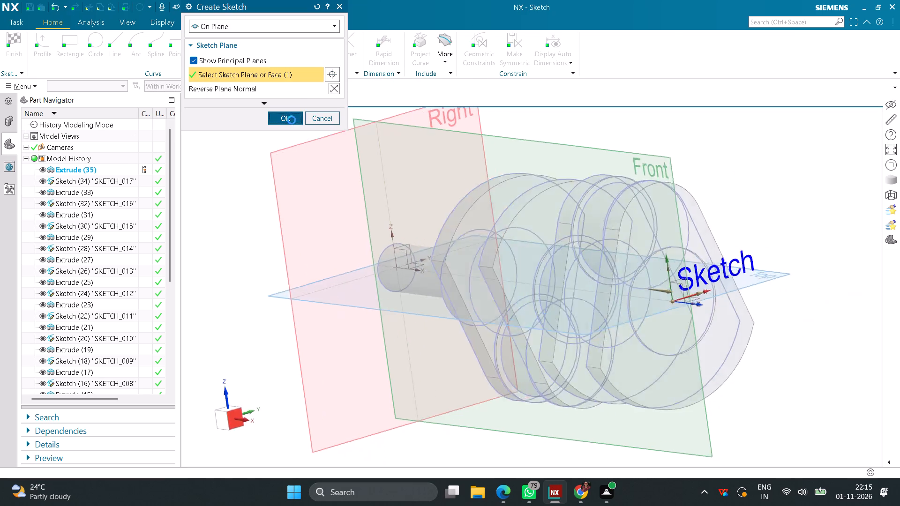
pyautogui.click(95, 48)
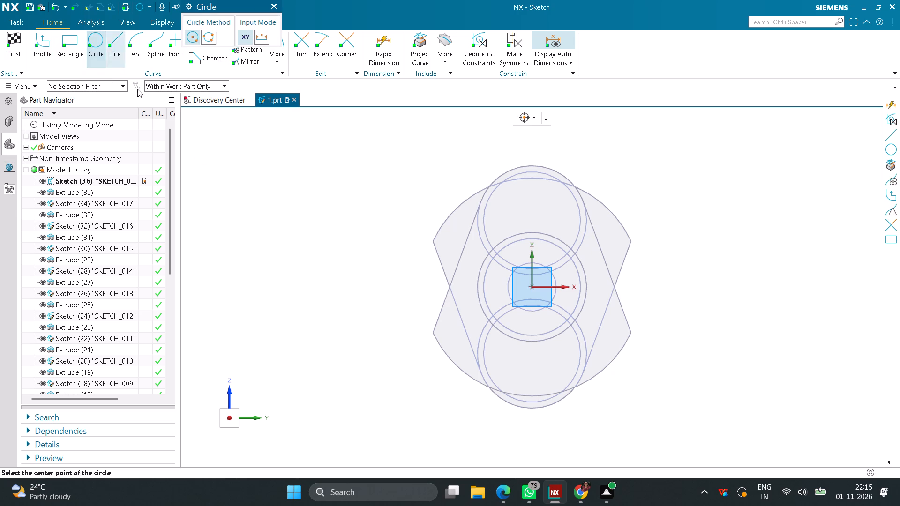
pyautogui.click(533, 286)
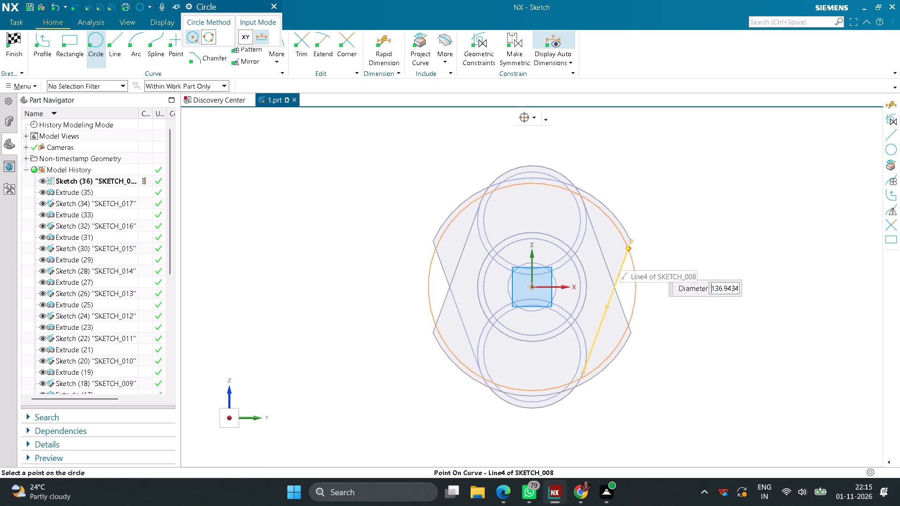
pyautogui.write('64')
pyautogui.press('Return')
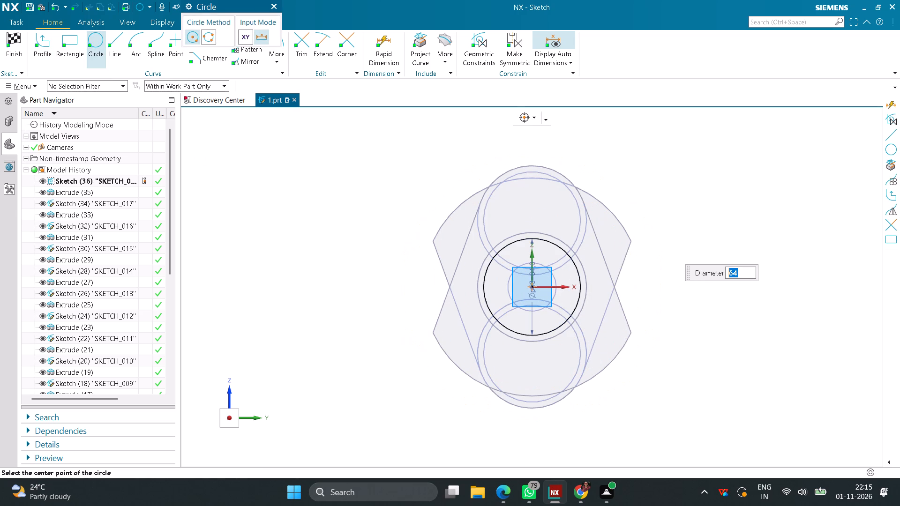
pyautogui.middleClick(375, 256)
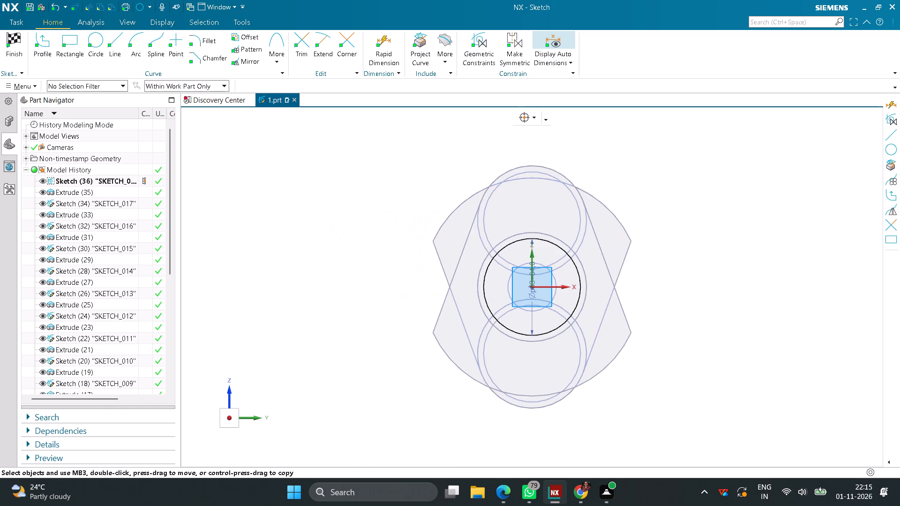
pyautogui.click(17, 37)
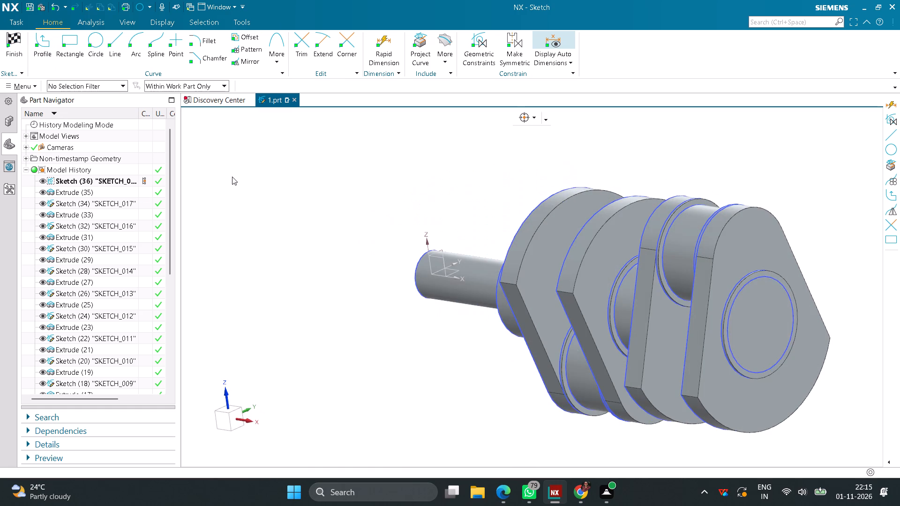
# Extrude the 64 mm circle 32 mm outward as the next main journal, united with the body.
pyautogui.click(64, 45)
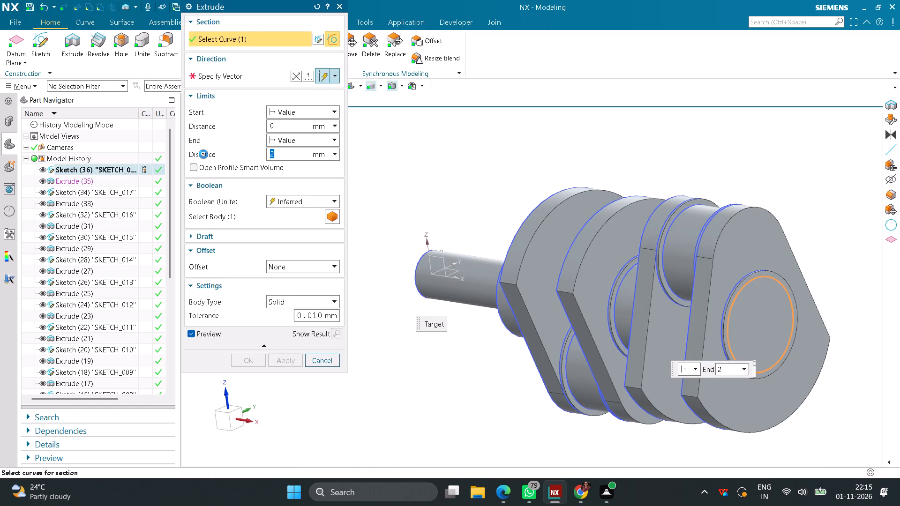
pyautogui.write('32')
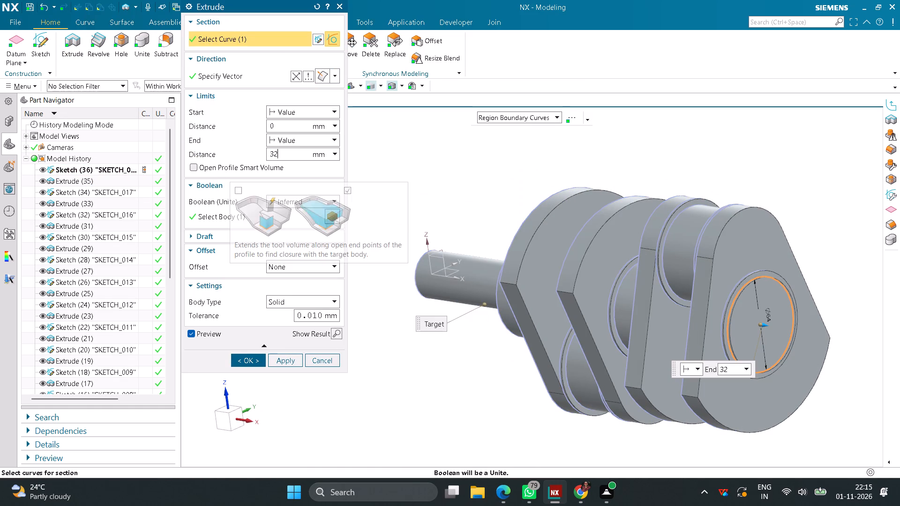
pyautogui.press('Return')
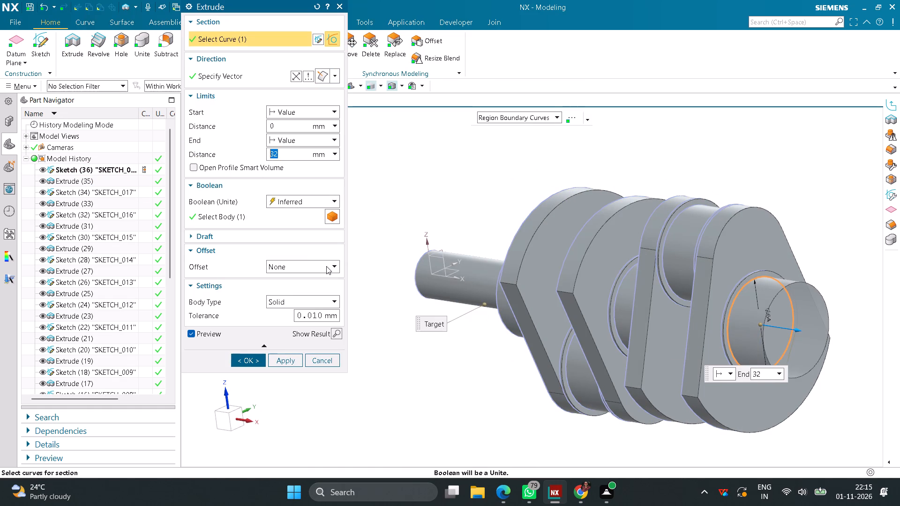
pyautogui.click(254, 358)
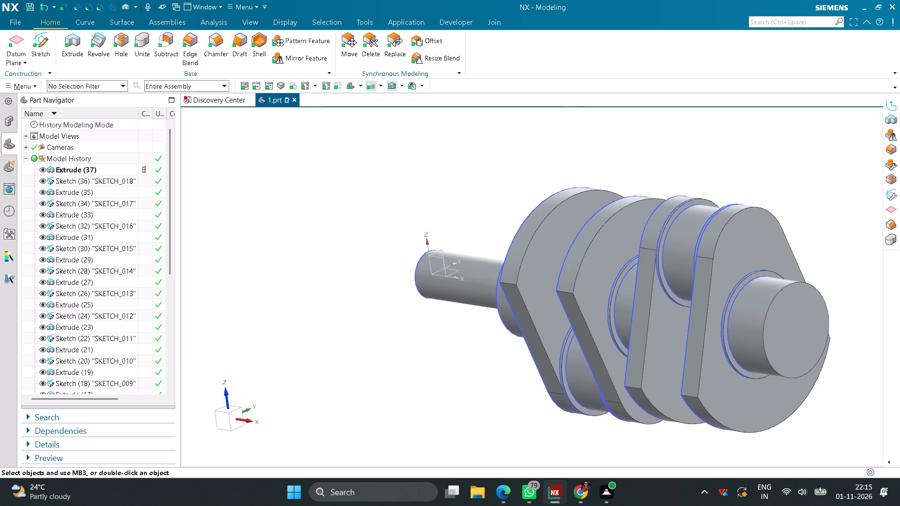
# Sketch a 72 mm diameter circle on the new journal's end face, centred on the main shaft axis, and finish the sketch.
pyautogui.click(48, 44)
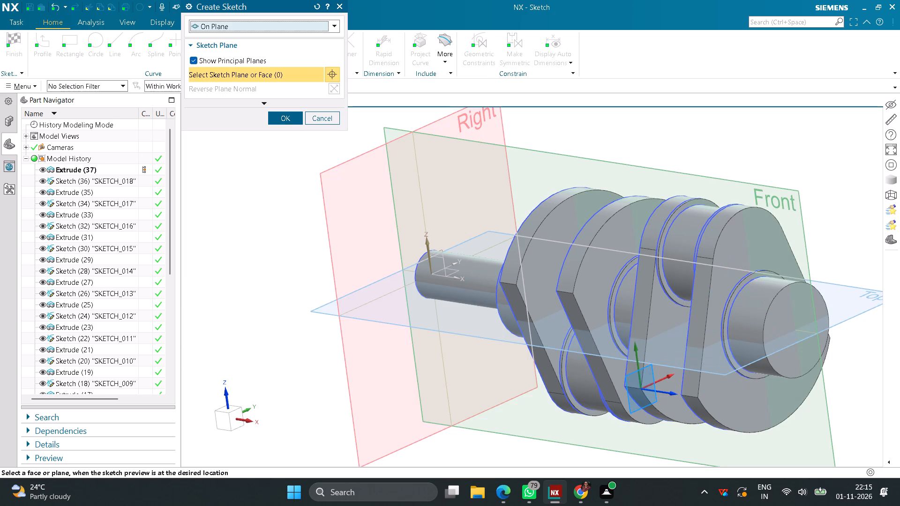
pyautogui.moveTo(287, 316); pyautogui.dragTo(282, 313, button='middle')
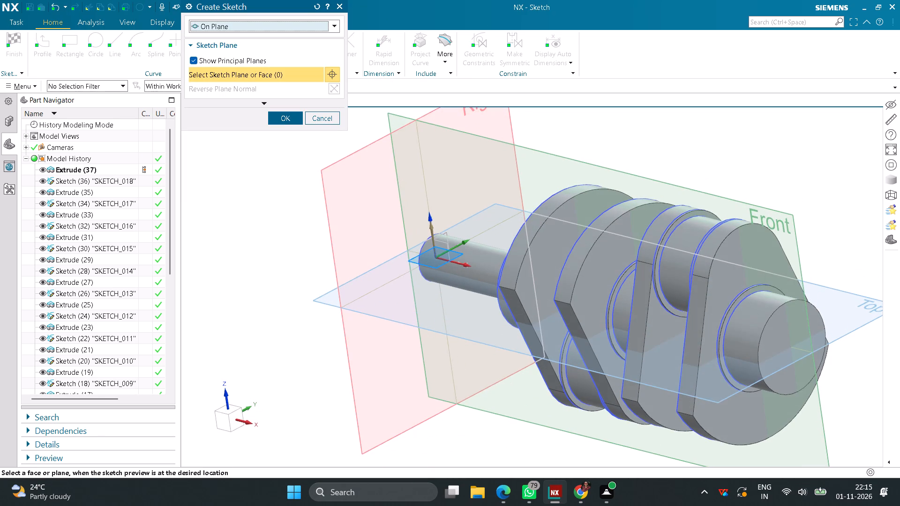
pyautogui.moveTo(324, 361); pyautogui.dragTo(237, 273, button='middle')
pyautogui.moveTo(324, 362); pyautogui.dragTo(237, 273, button='right')
pyautogui.scroll(-2, 400, 394)
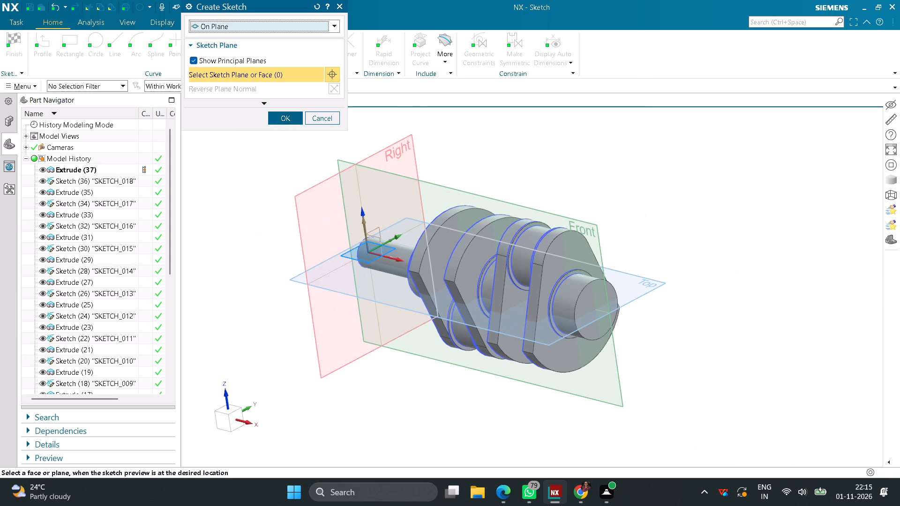
pyautogui.click(590, 310)
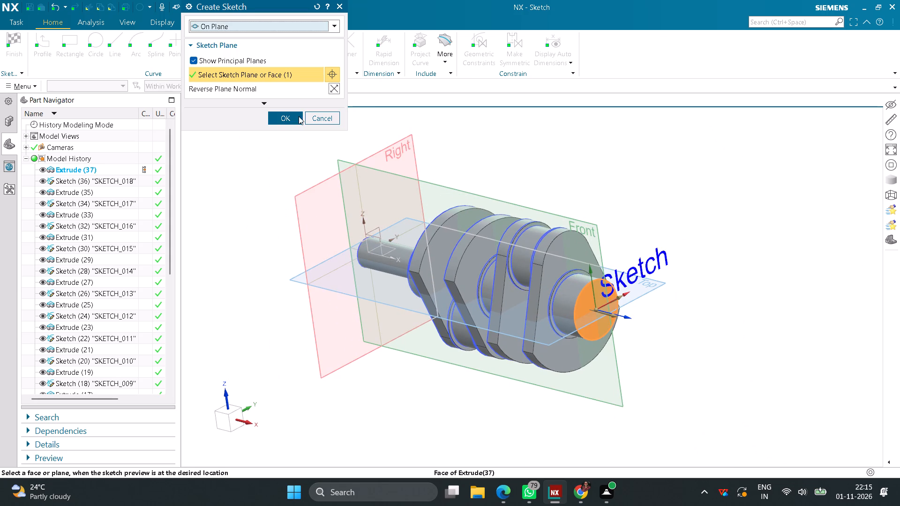
pyautogui.click(292, 118)
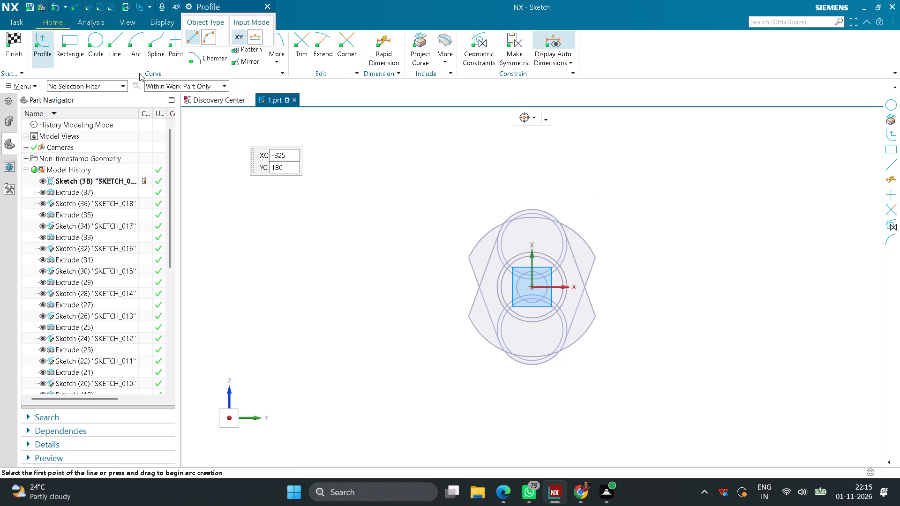
pyautogui.click(95, 45)
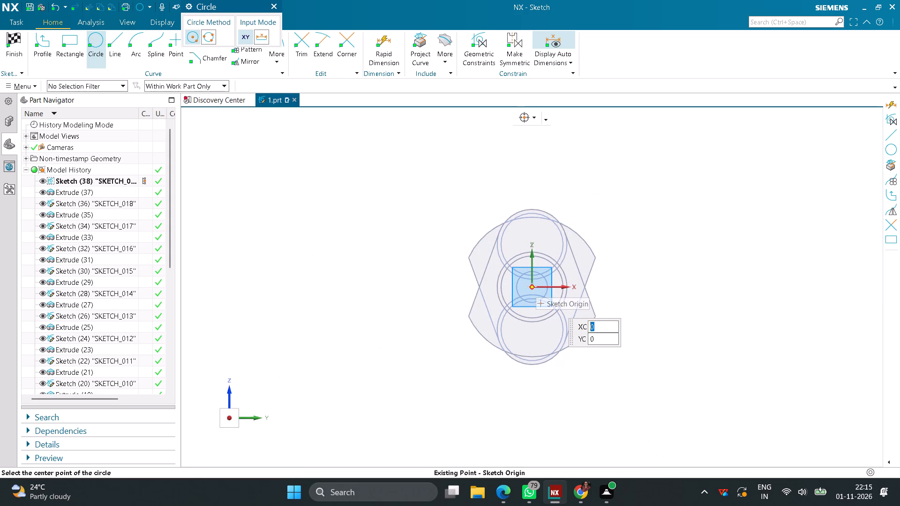
pyautogui.click(534, 286)
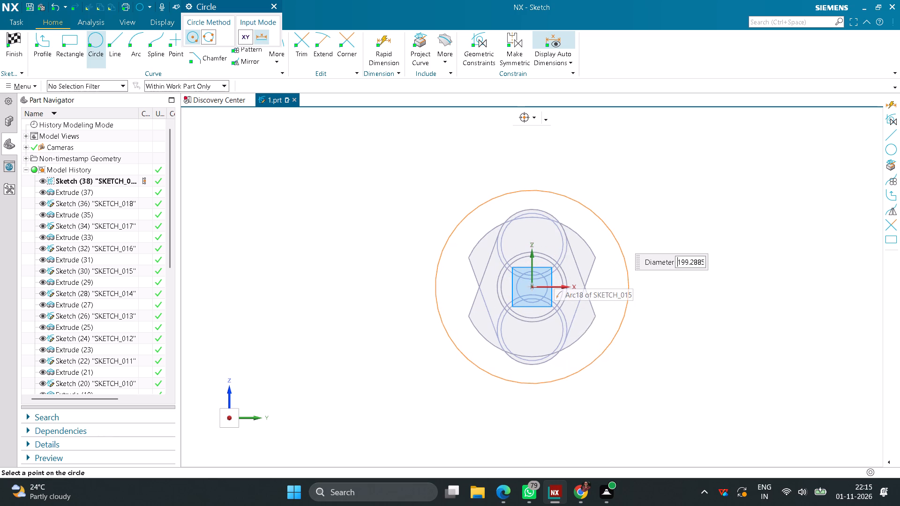
pyautogui.write('72')
pyautogui.press('Return')
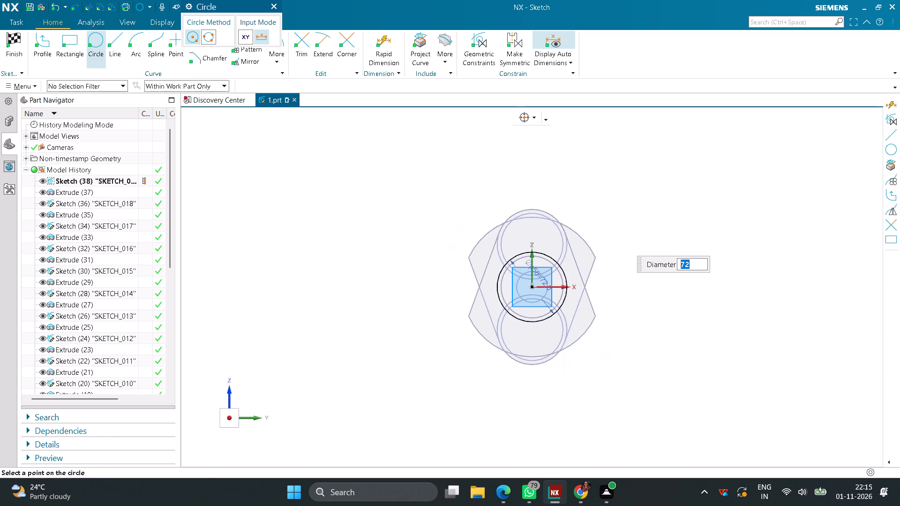
pyautogui.middleClick(374, 273)
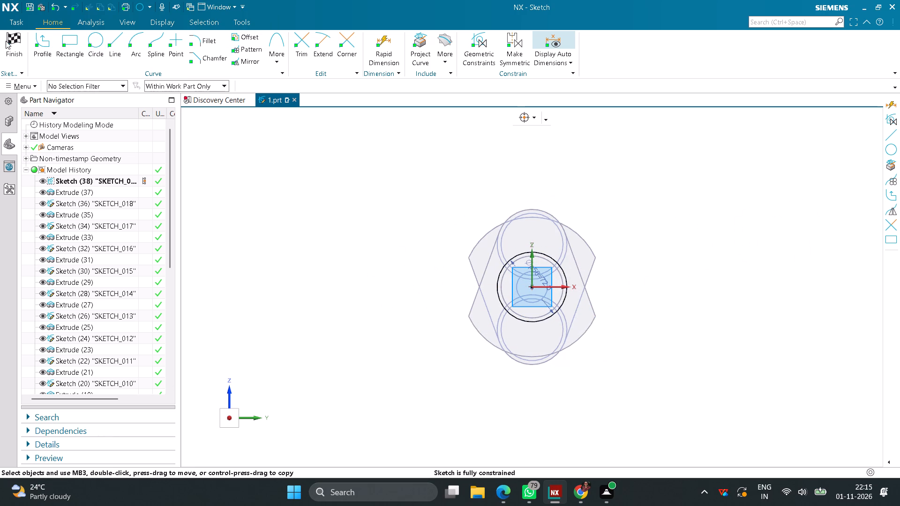
pyautogui.click(6, 41)
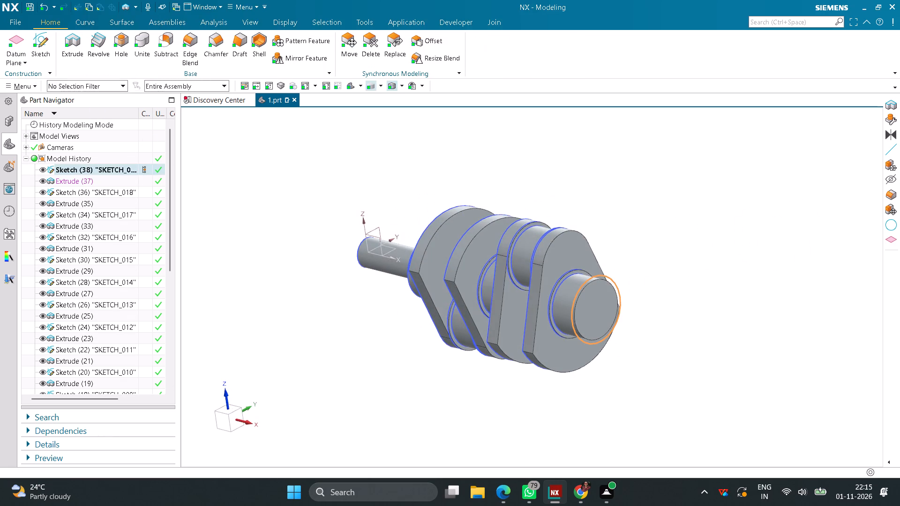
# Extrude the 72 mm circle 2 mm outward as a collar on the journal's end, united with the body.
pyautogui.click(76, 45)
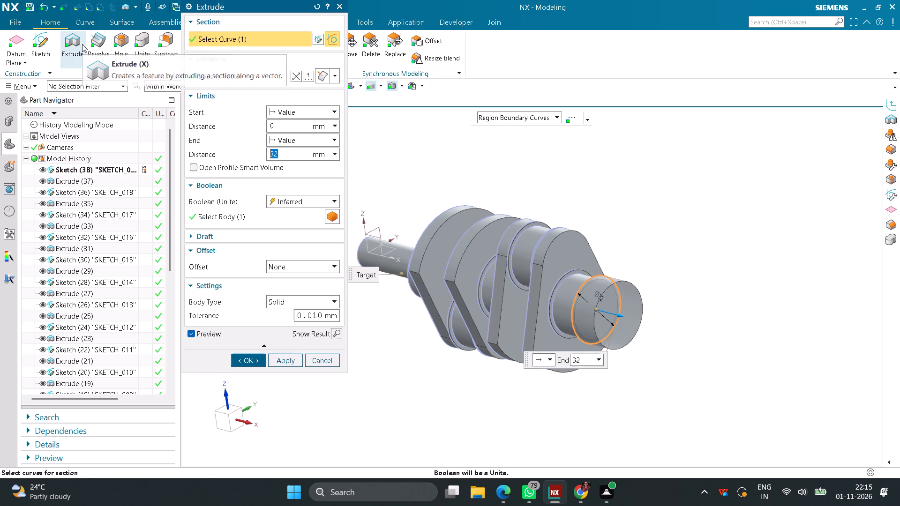
pyautogui.press('2')
pyautogui.press('Return')
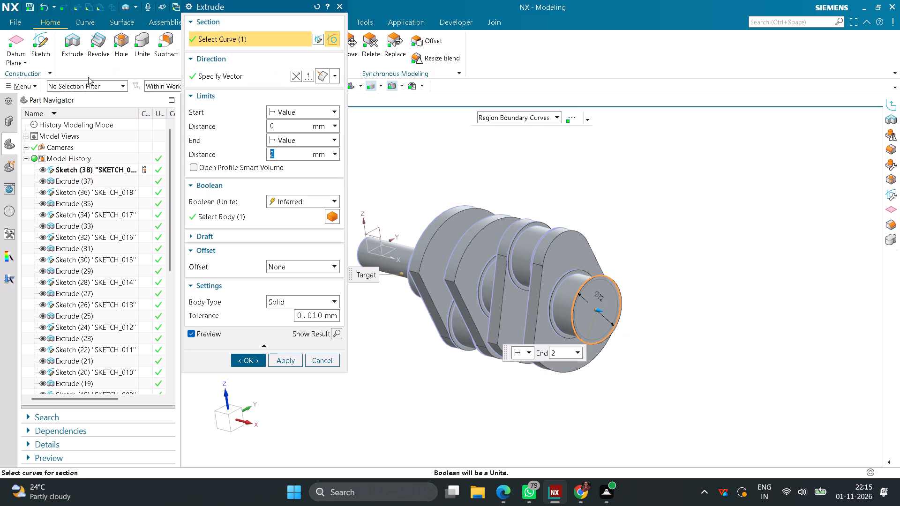
pyautogui.click(255, 365)
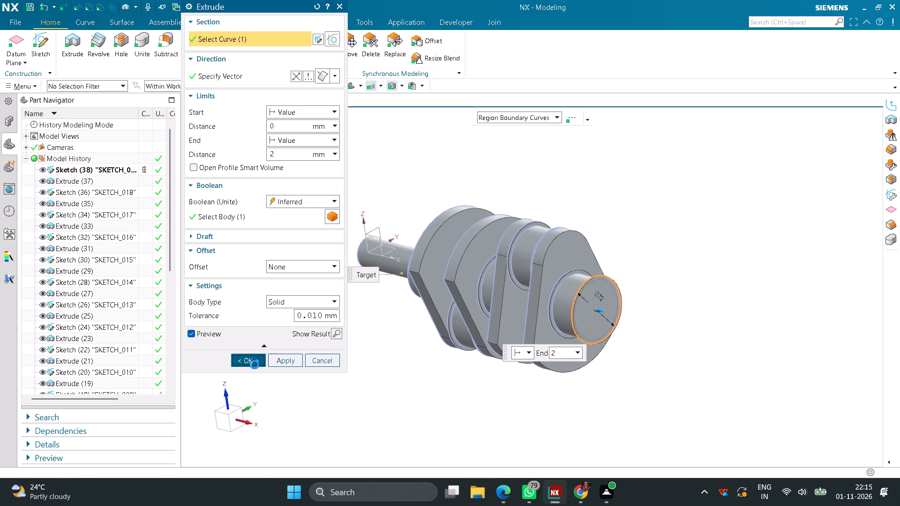
# Sketch on the new collar's outer face, project the four-curve web outline with its narrow rounded end upward onto it, and finish the sketch.
pyautogui.click(44, 44)
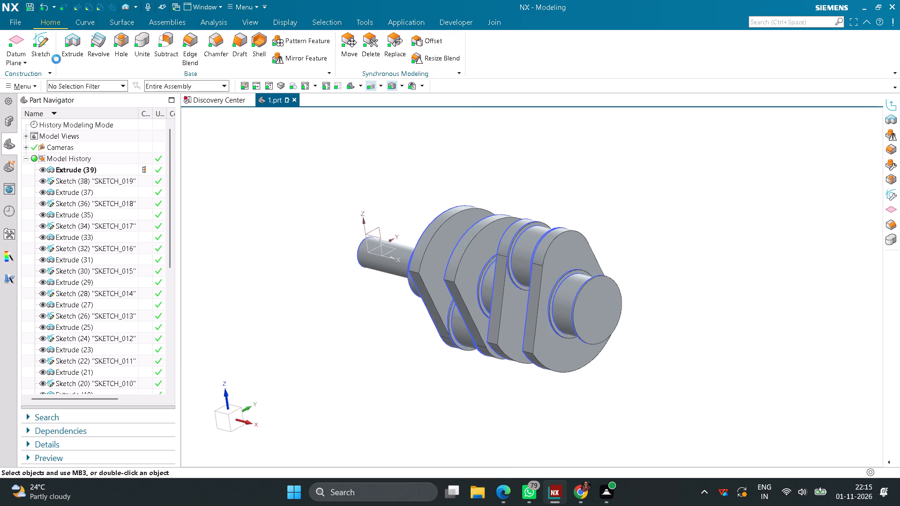
pyautogui.click(582, 307)
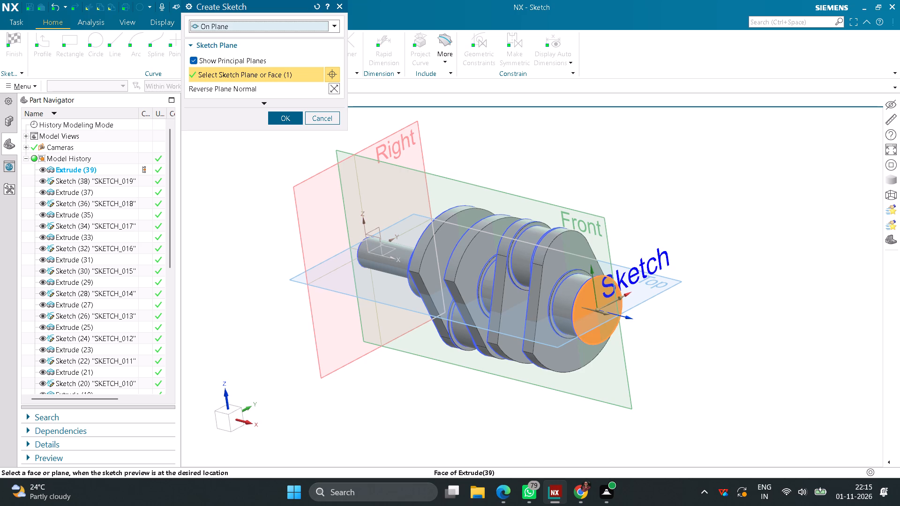
pyautogui.click(278, 121)
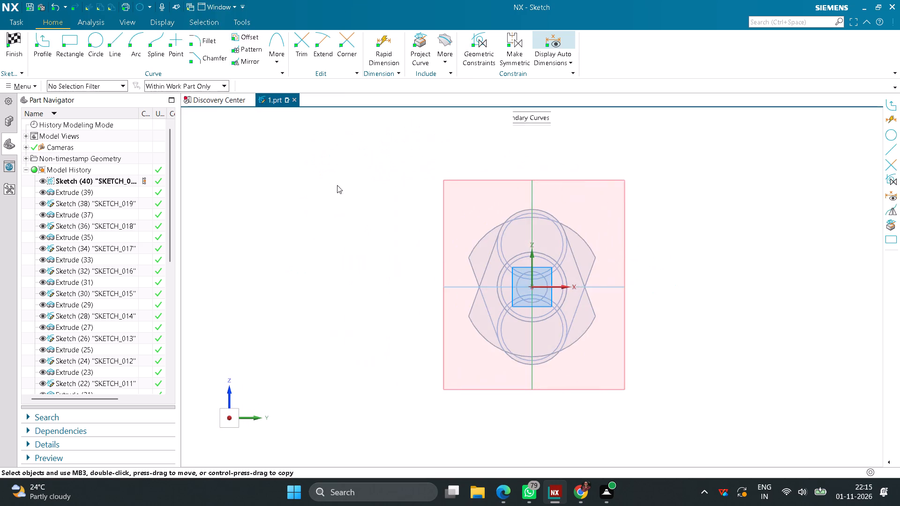
pyautogui.click(422, 37)
pyautogui.click(489, 258)
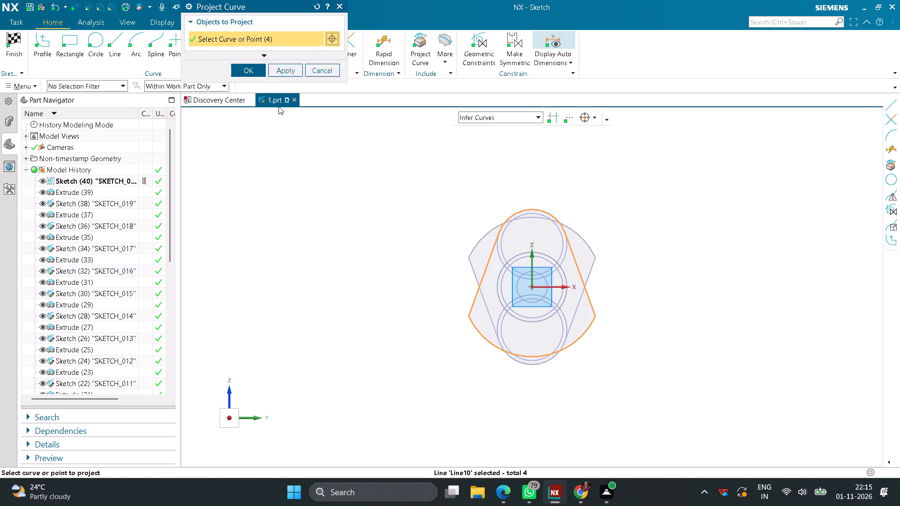
pyautogui.click(248, 74)
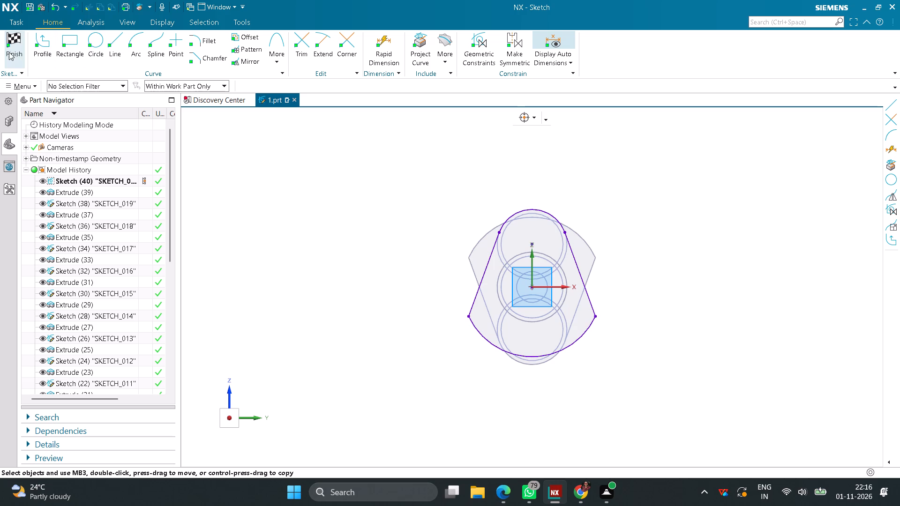
pyautogui.click(13, 34)
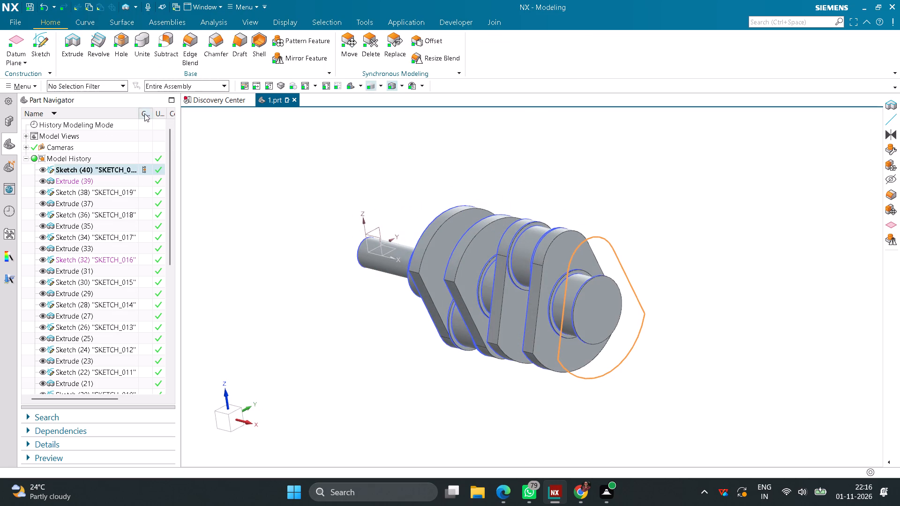
# Extrude the projected web outline 15 mm outward as another web, united with the body.
pyautogui.click(74, 46)
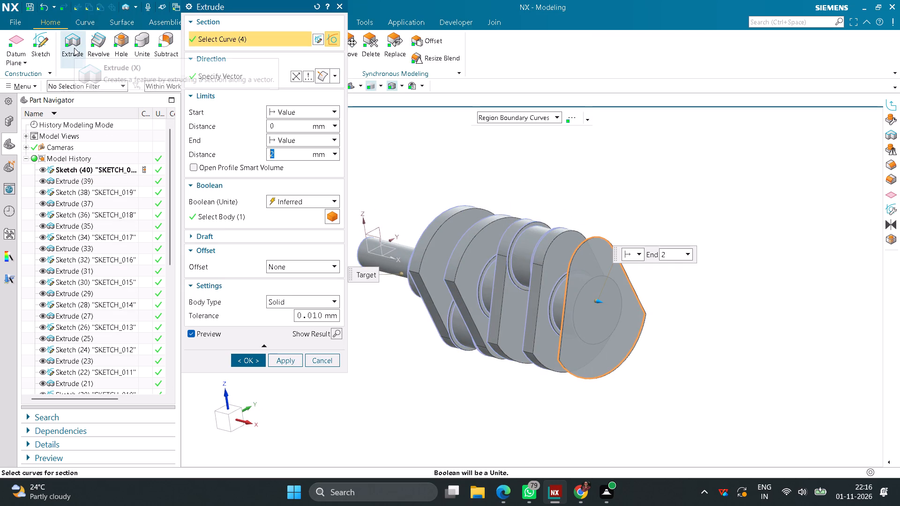
pyautogui.write('15')
pyautogui.press('Return')
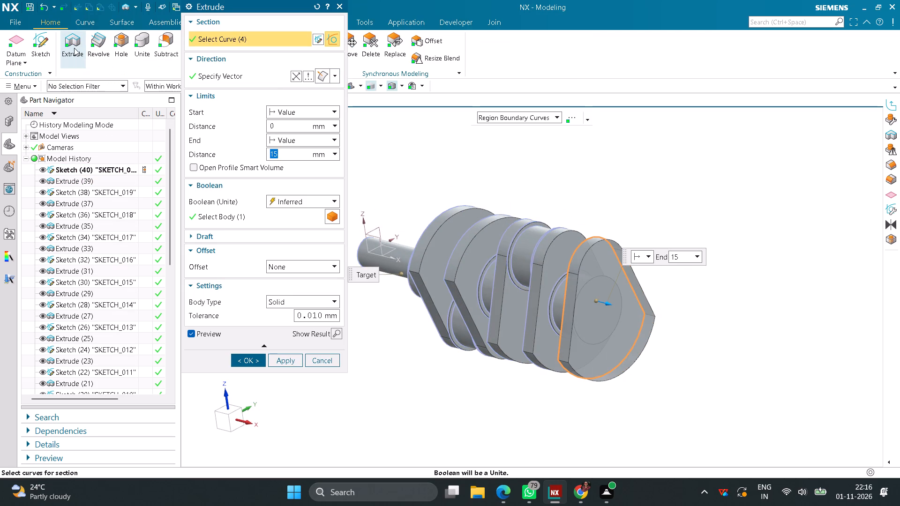
pyautogui.click(240, 361)
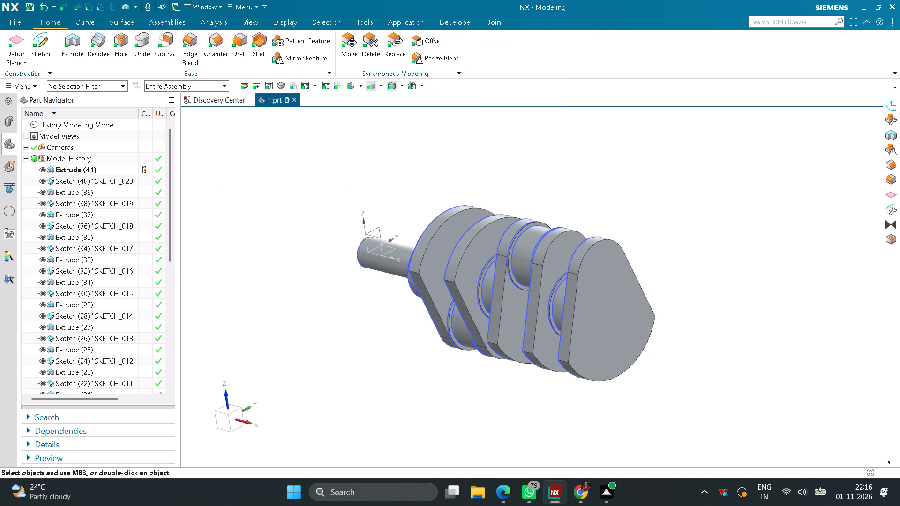
# Sketch a 72 mm diameter circle on the newest web's outer face, constrained concentric with its narrow upper rounded end, and finish the sketch.
pyautogui.click(51, 44)
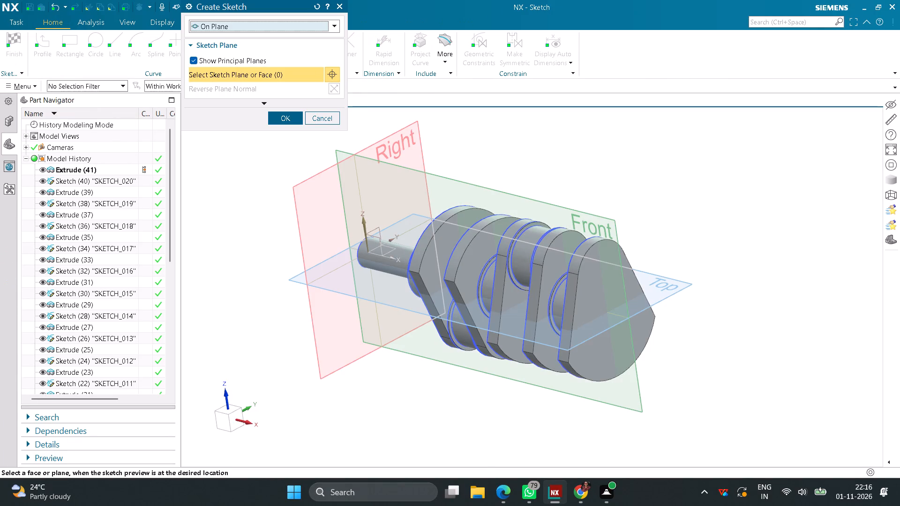
pyautogui.click(592, 359)
pyautogui.click(292, 115)
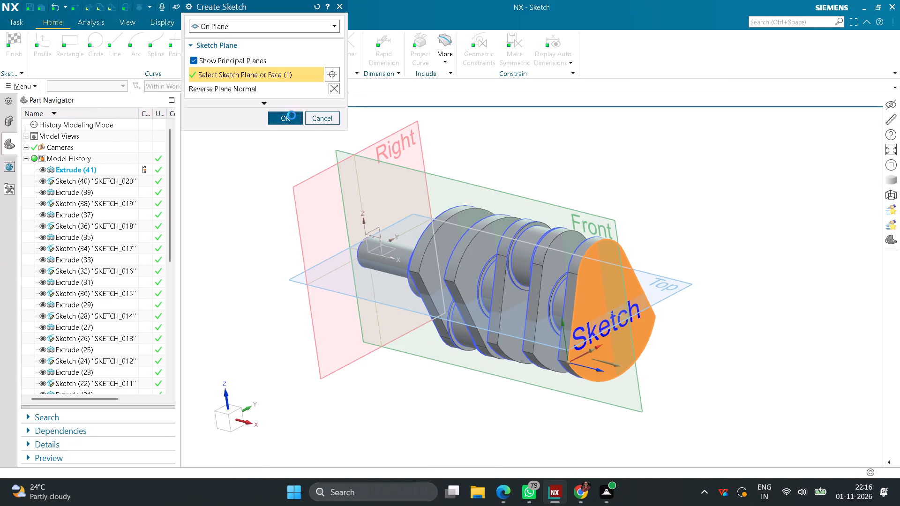
pyautogui.click(101, 45)
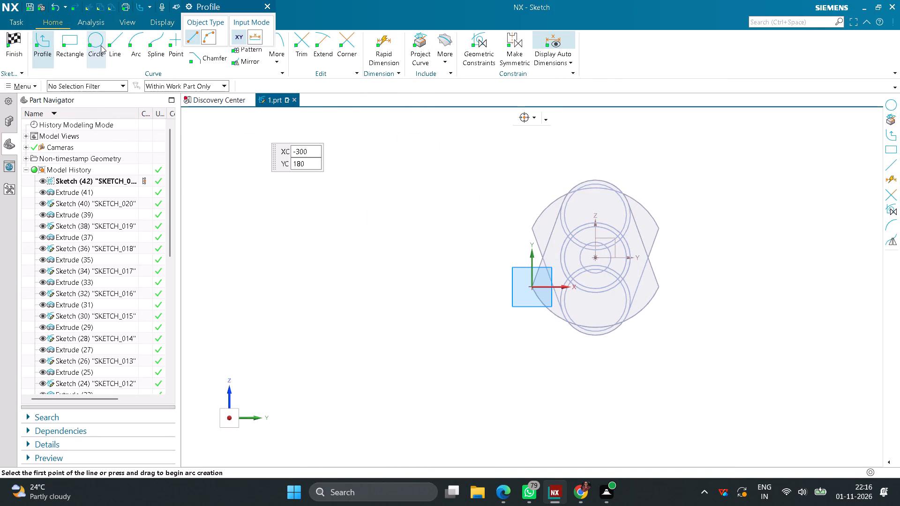
pyautogui.click(387, 218)
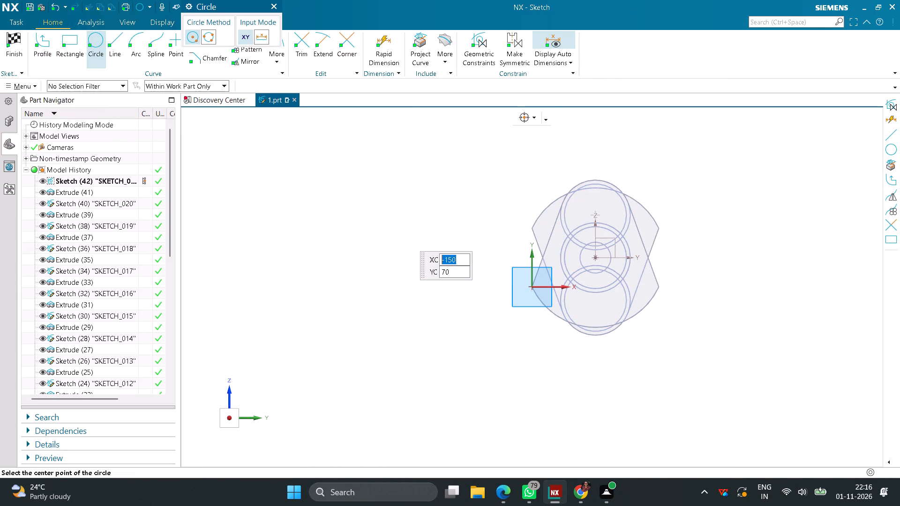
pyautogui.write('72')
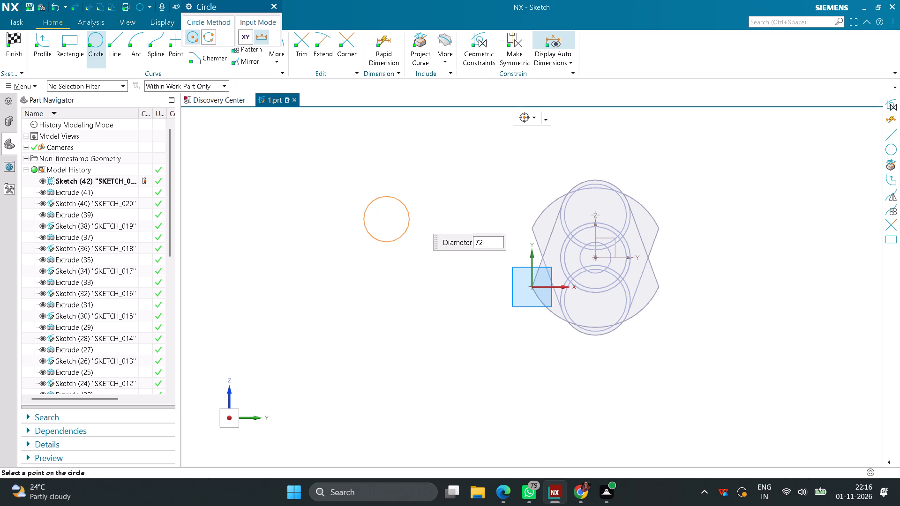
pyautogui.press('Return')
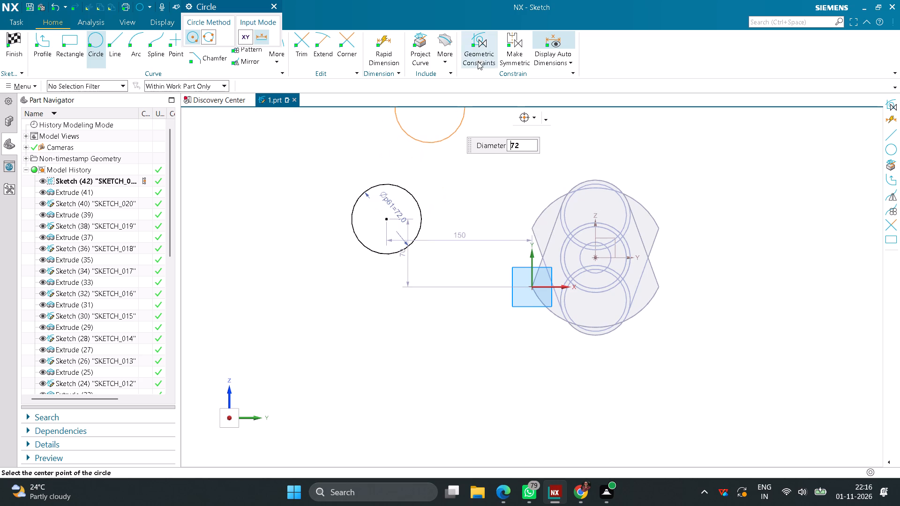
pyautogui.click(478, 55)
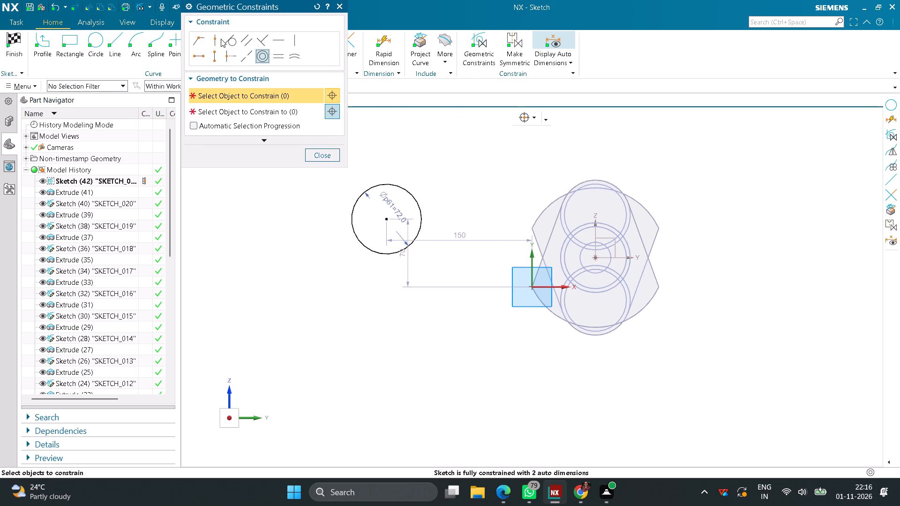
pyautogui.click(407, 194)
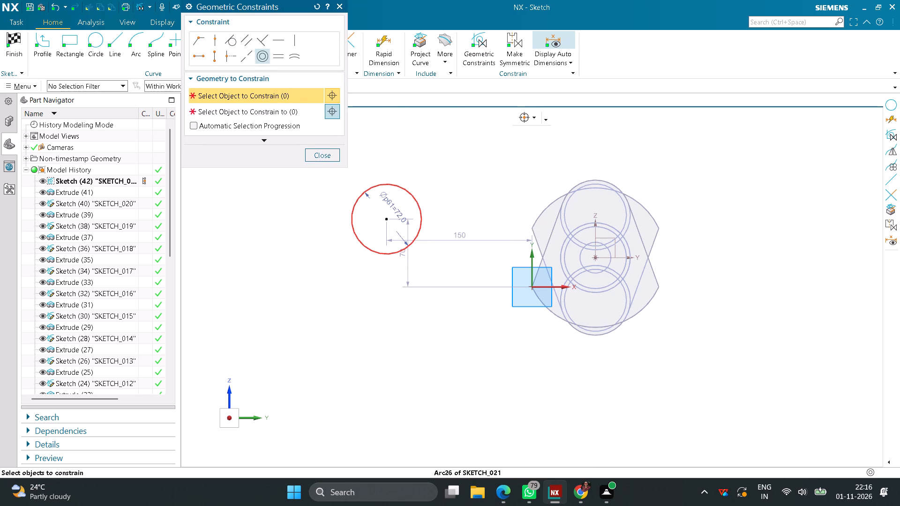
pyautogui.click(271, 113)
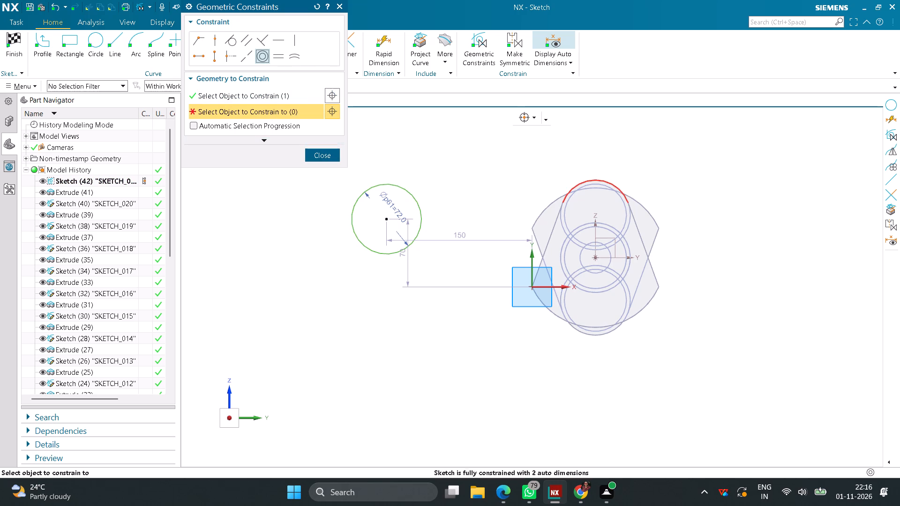
pyautogui.click(604, 182)
pyautogui.click(328, 158)
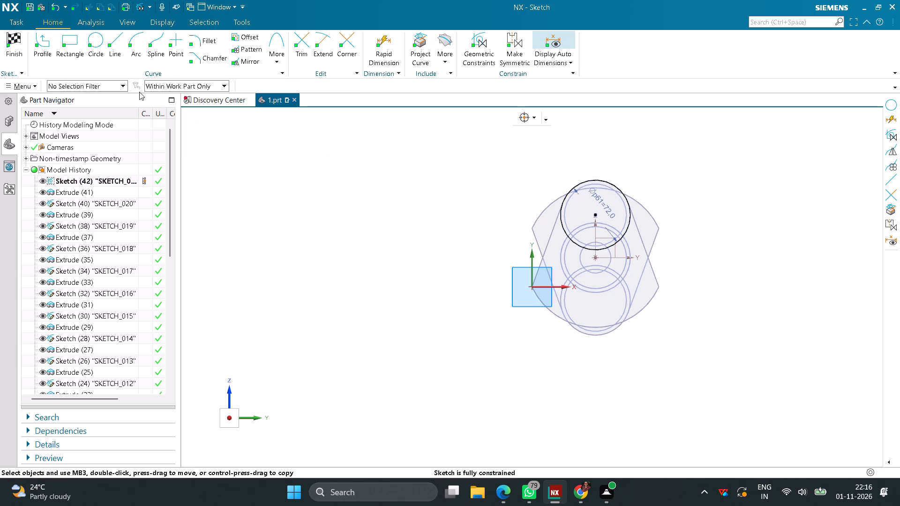
pyautogui.click(10, 38)
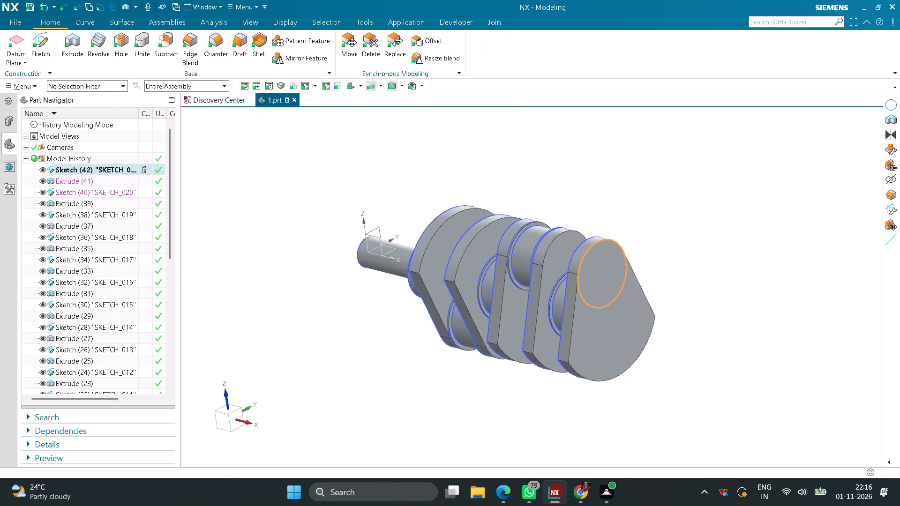
# Extrude the 72 mm circle 2 mm outward as a collar on the web, united with the body.
pyautogui.click(76, 47)
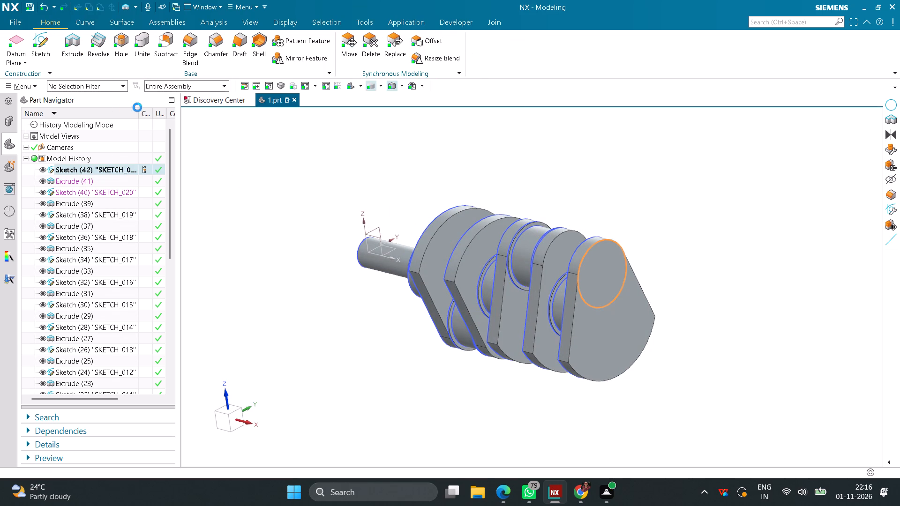
pyautogui.press('2')
pyautogui.press('Return')
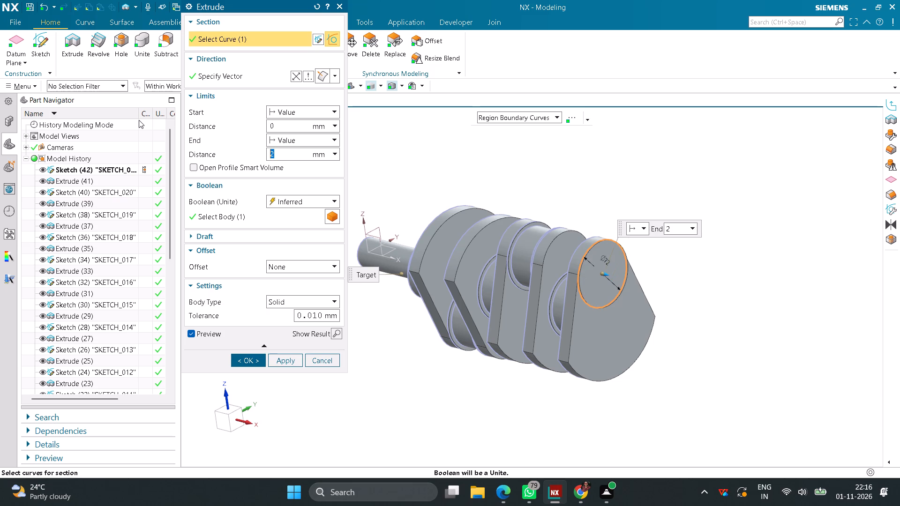
pyautogui.click(249, 360)
# Sketch a 64 mm diameter circle centred on the new collar's outer face and finish the sketch.
pyautogui.click(46, 44)
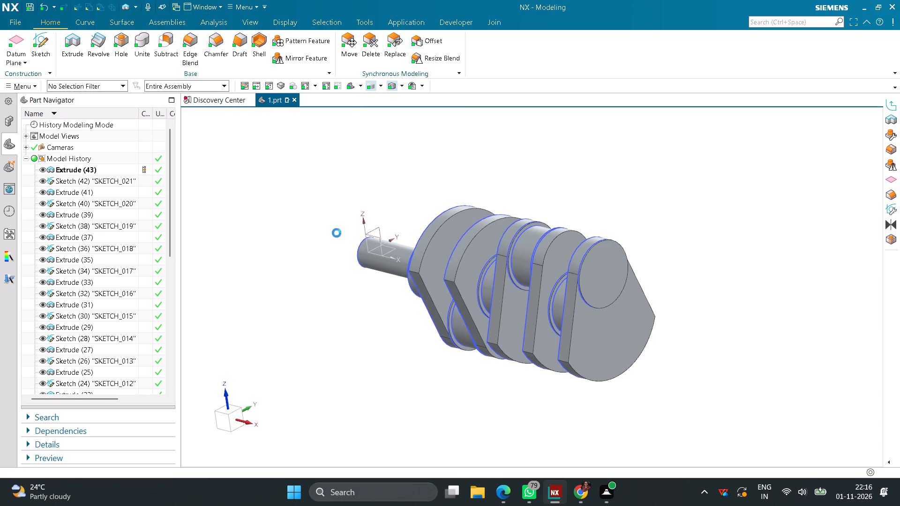
pyautogui.click(594, 284)
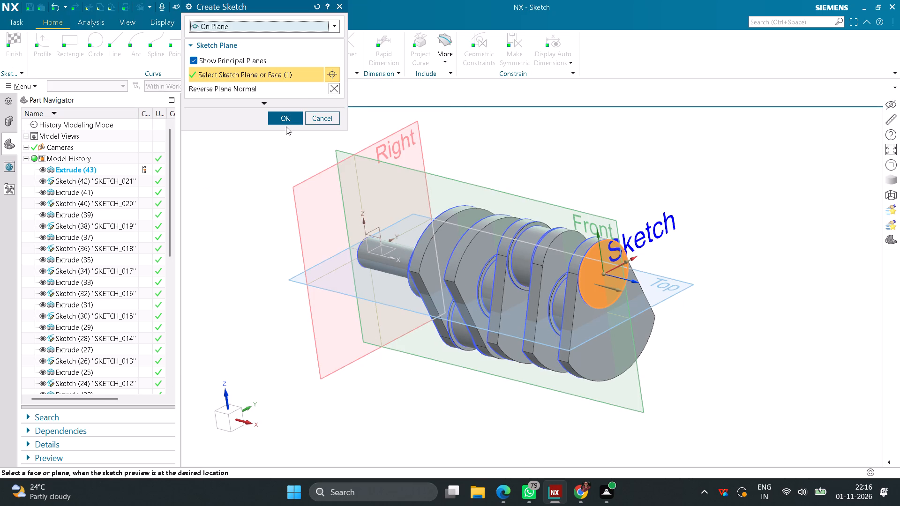
pyautogui.click(286, 119)
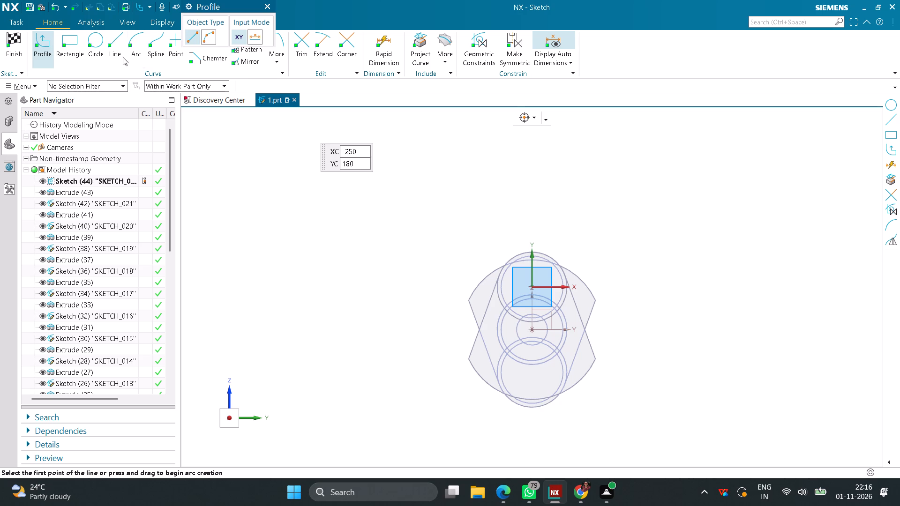
pyautogui.click(100, 43)
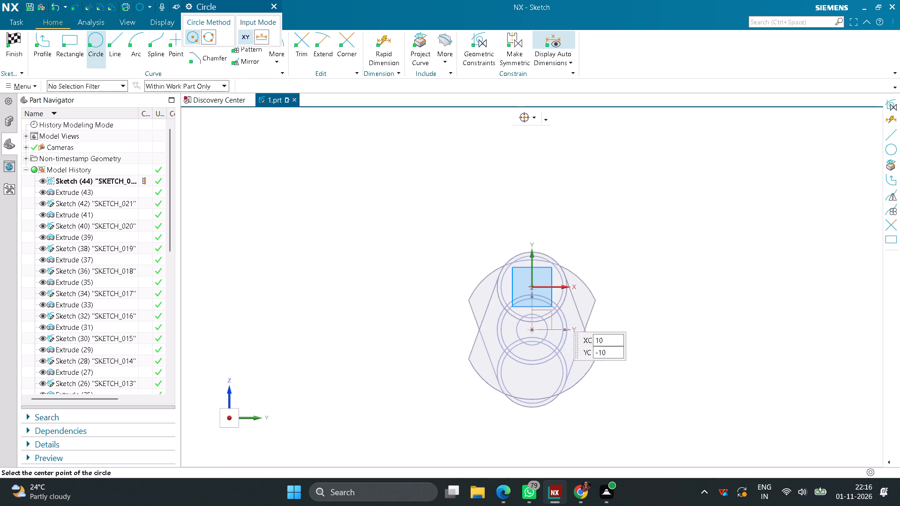
pyautogui.click(535, 287)
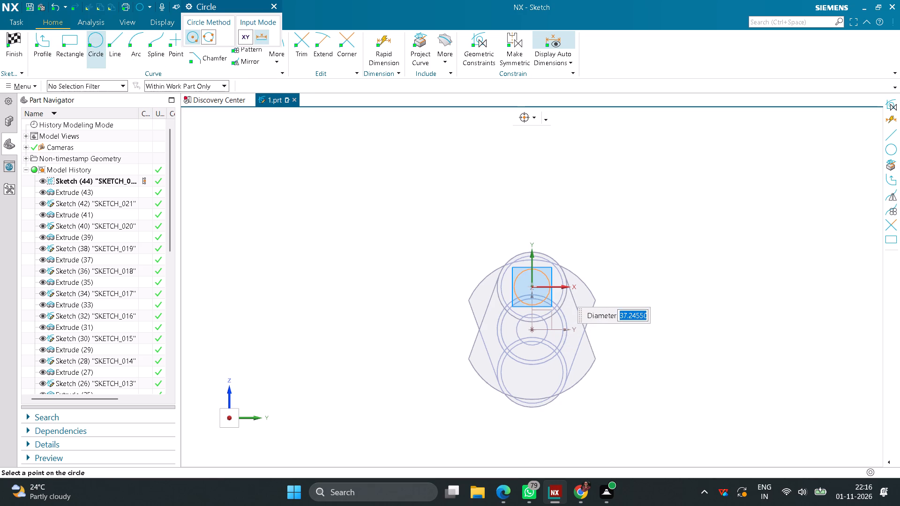
pyautogui.write('64')
pyautogui.press('Return')
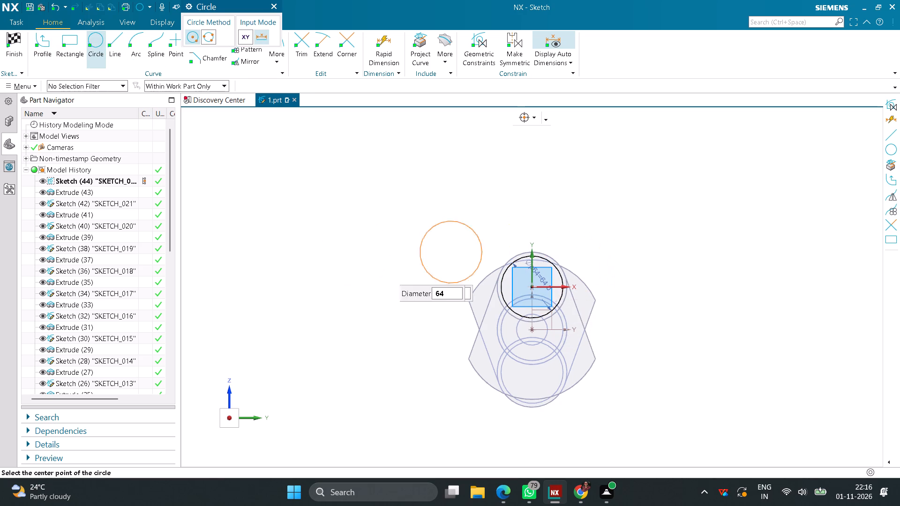
pyautogui.middleClick(349, 253)
pyautogui.click(7, 44)
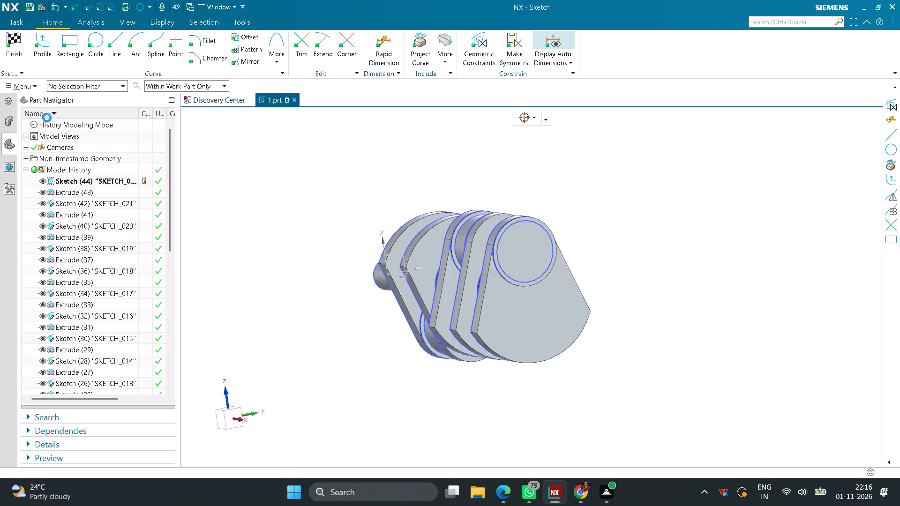
# Extrude the 64 mm circle 32 mm outward as the third crankpin, united with the body.
pyautogui.click(70, 45)
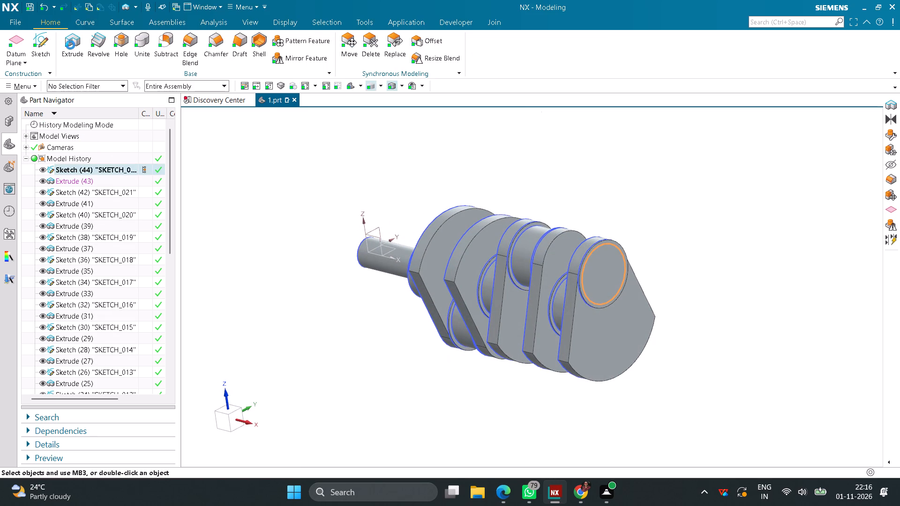
pyautogui.write('32')
pyautogui.press('Return')
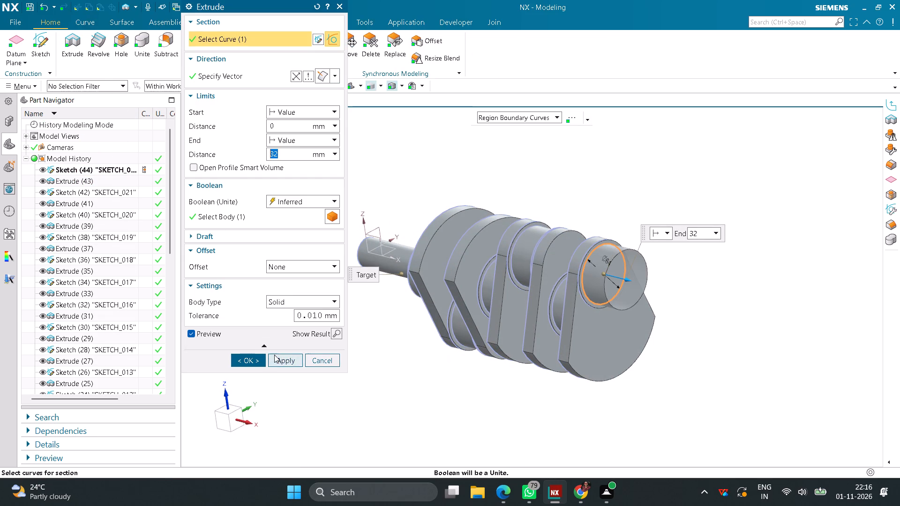
pyautogui.click(244, 362)
# Sketch a 72 mm diameter circle centred on the third crankpin's end face and finish the sketch.
pyautogui.click(45, 43)
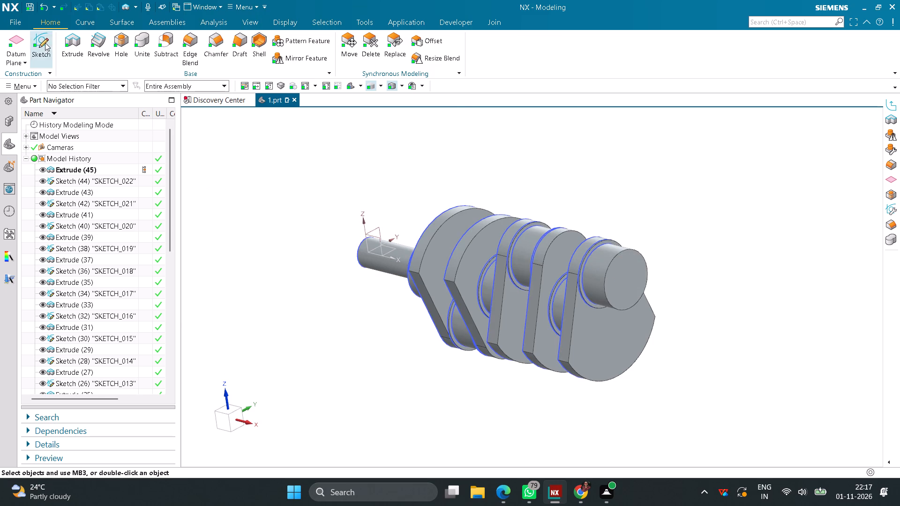
pyautogui.click(619, 290)
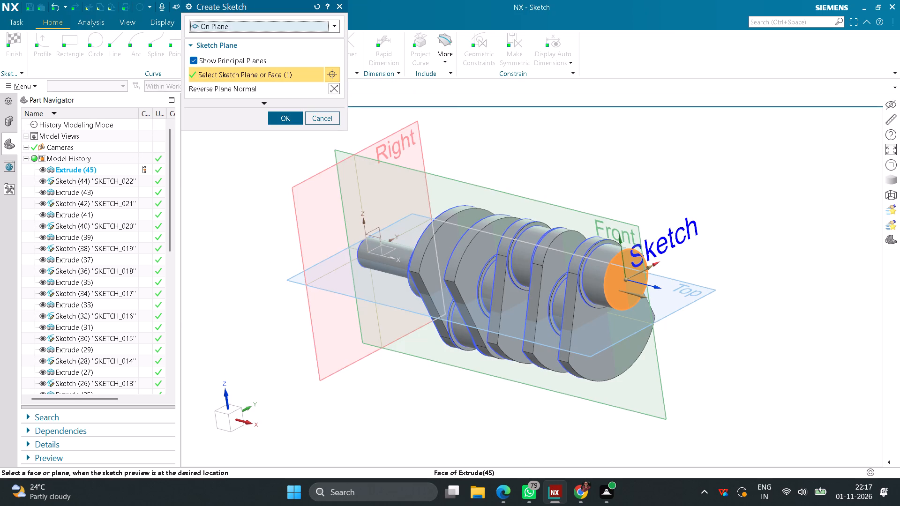
pyautogui.click(285, 119)
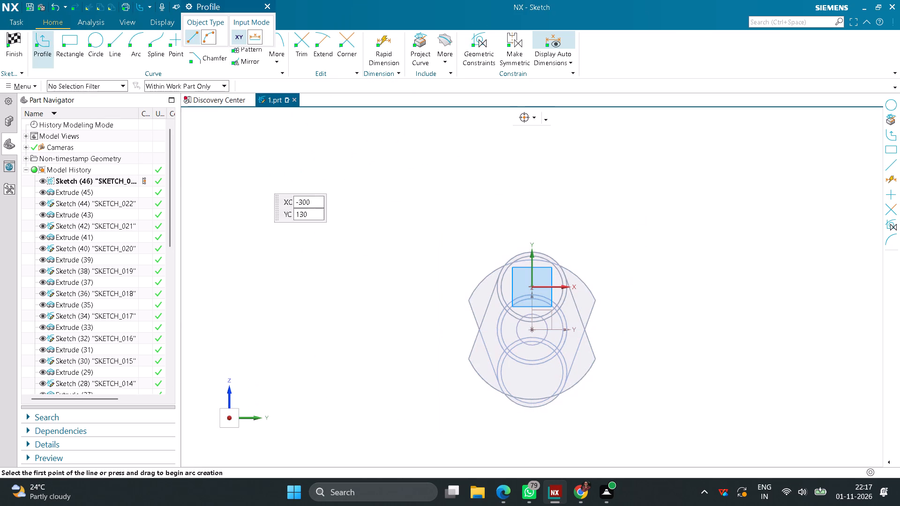
pyautogui.click(93, 42)
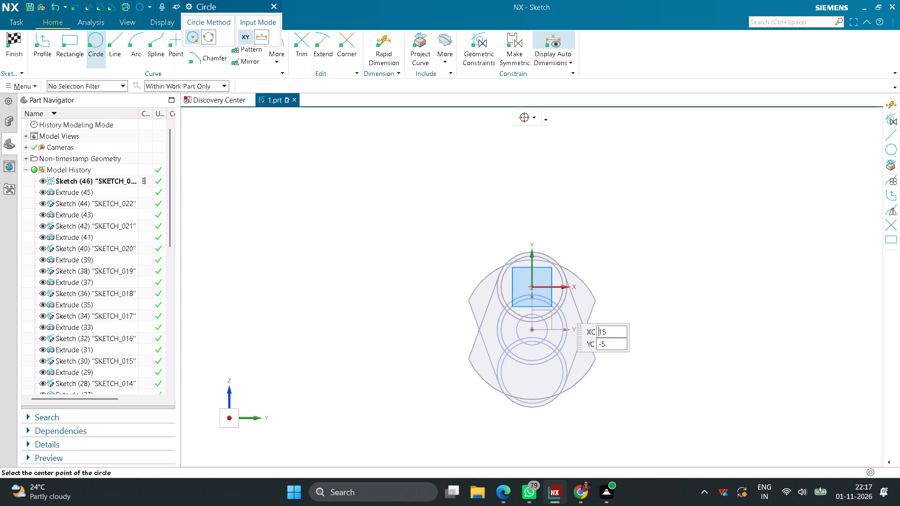
pyautogui.click(533, 289)
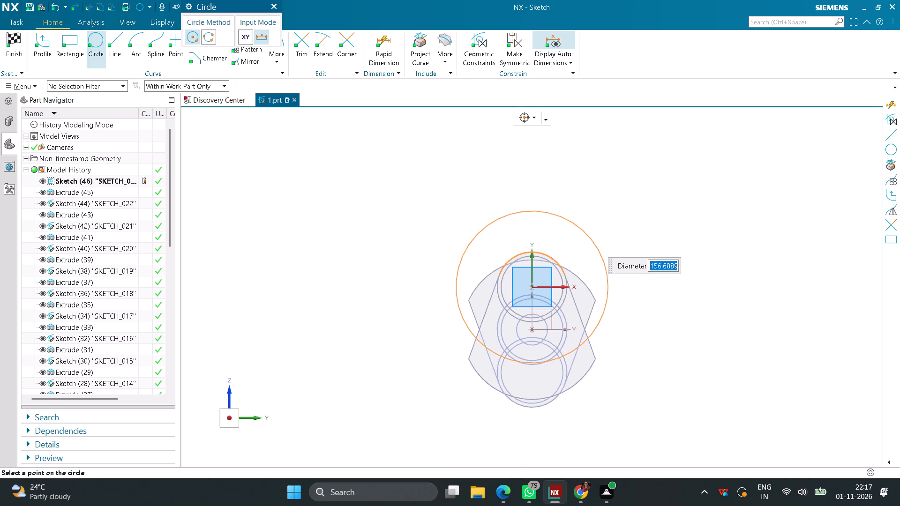
pyautogui.write('72')
pyautogui.press('Return')
pyautogui.middleClick(427, 209)
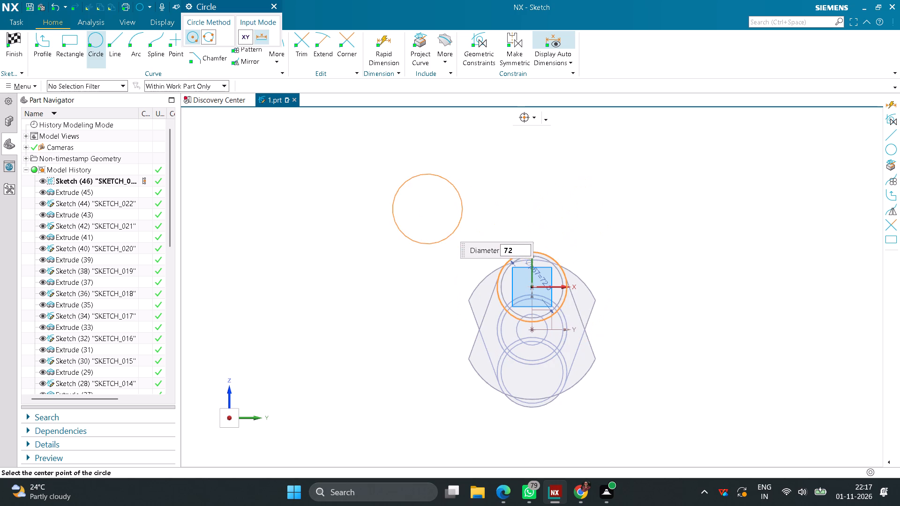
pyautogui.scroll(-1, 427, 209)
pyautogui.click(8, 37)
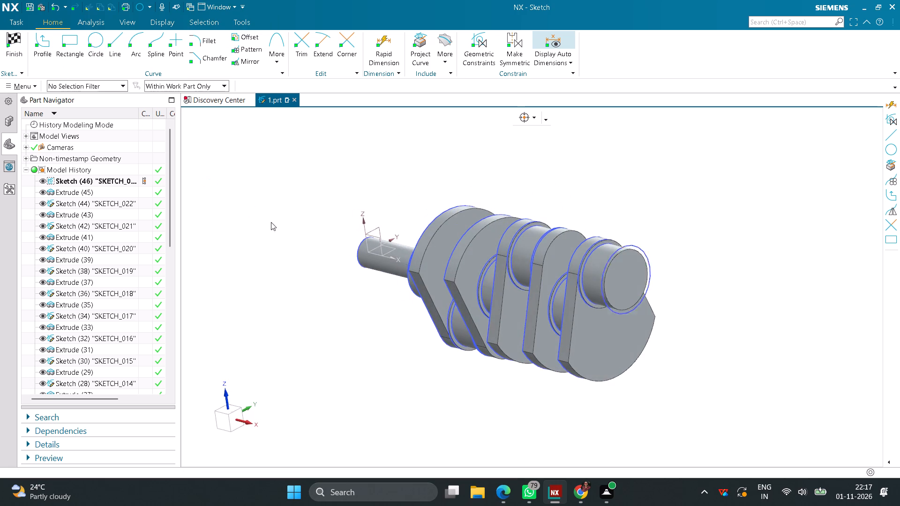
# Extrude the 72 mm circle 2 mm outward as a collar on the crankpin's end, united with the body.
pyautogui.click(71, 47)
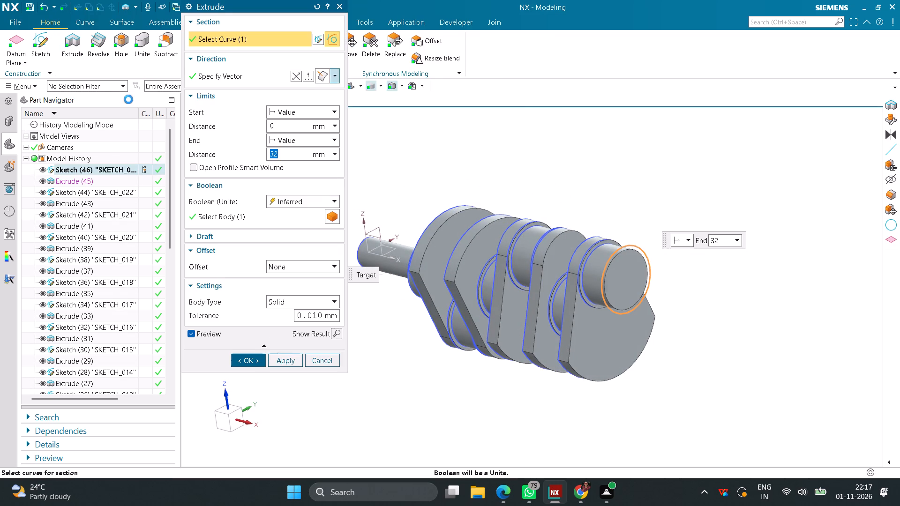
pyautogui.press('2')
pyautogui.press('Return')
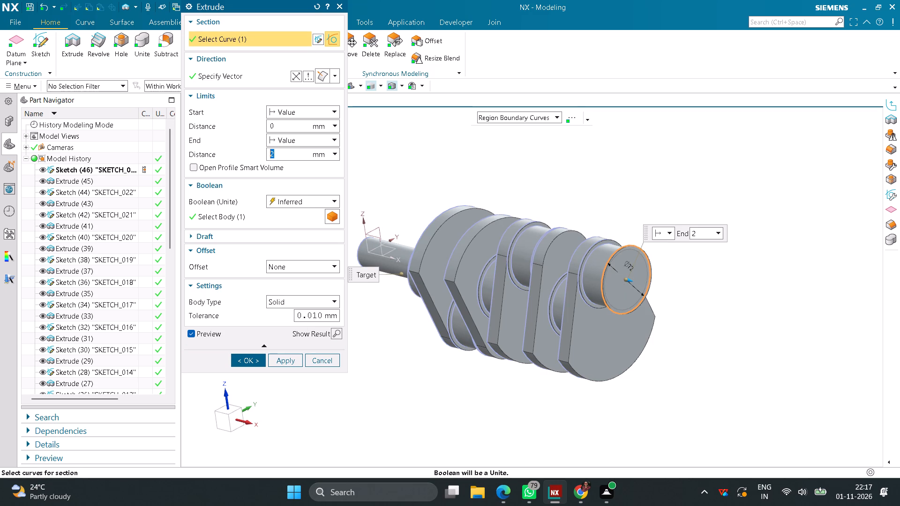
pyautogui.click(245, 362)
# Sketch on the third crankpin's outer collar face, projecting the four-curve tapered web outline that surrounds that crankpin, and finish the sketch.
pyautogui.click(49, 42)
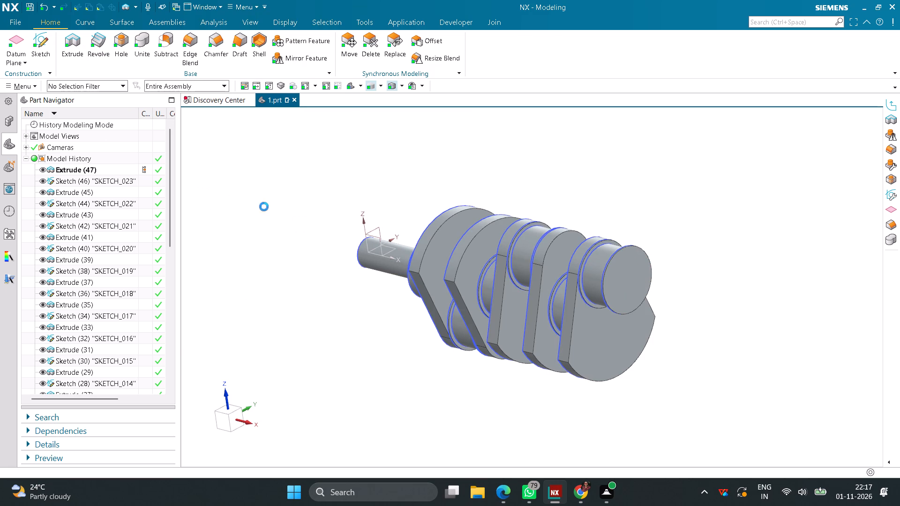
pyautogui.click(625, 301)
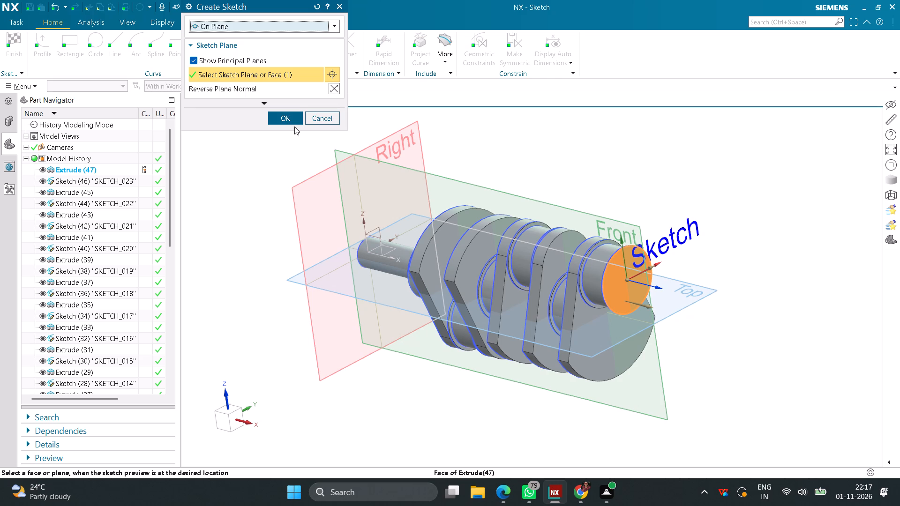
pyautogui.click(285, 122)
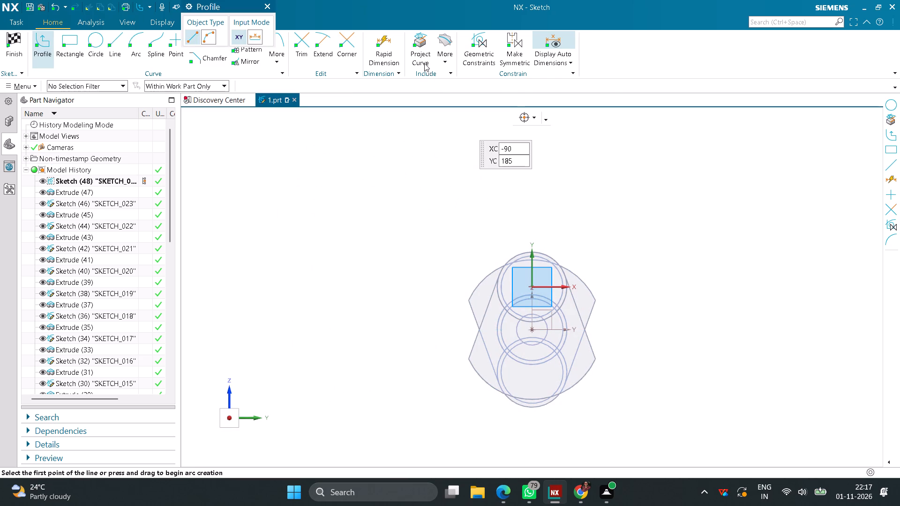
pyautogui.click(418, 60)
pyautogui.click(489, 303)
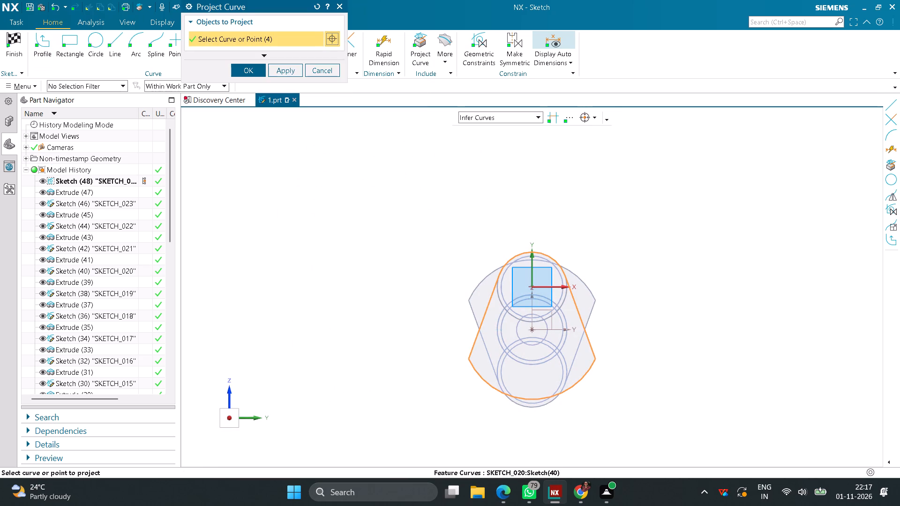
pyautogui.click(257, 71)
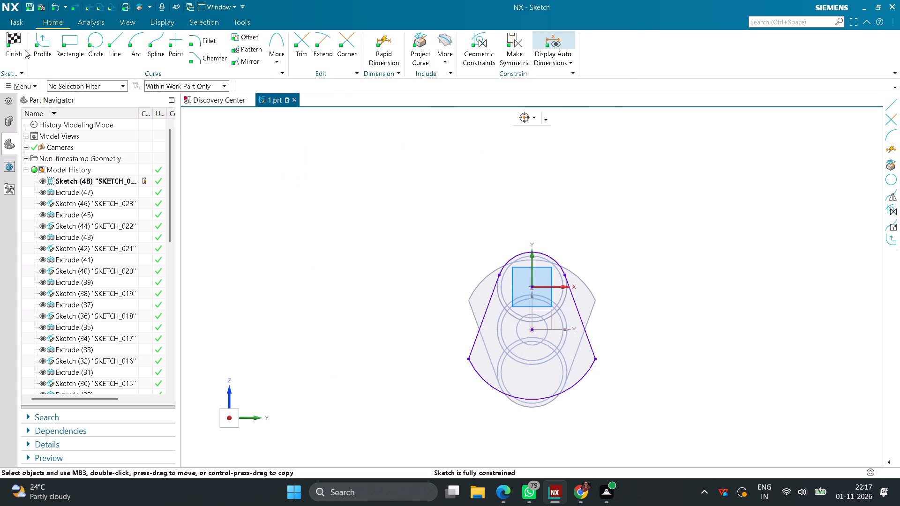
pyautogui.click(17, 39)
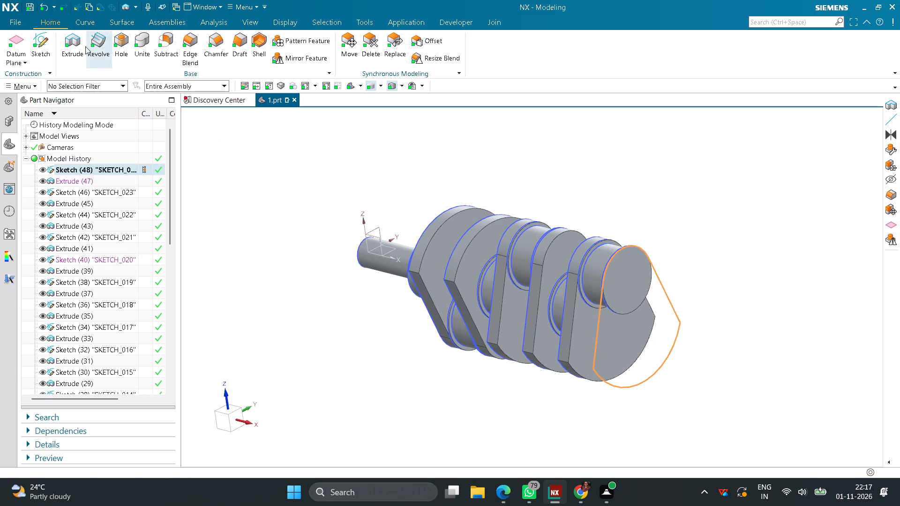
# Extrude the projected web outline 15 mm outward as the web after the third crankpin, united with the body.
pyautogui.click(79, 43)
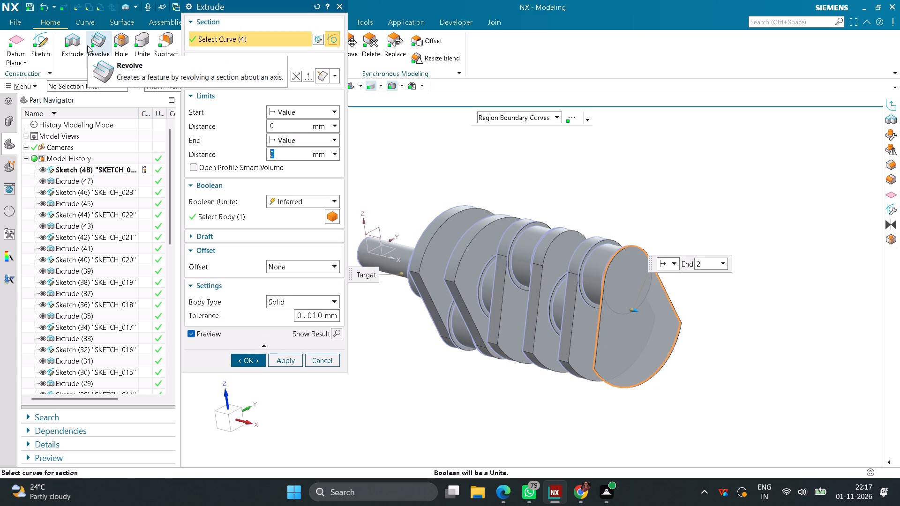
pyautogui.write('15')
pyautogui.press('Return')
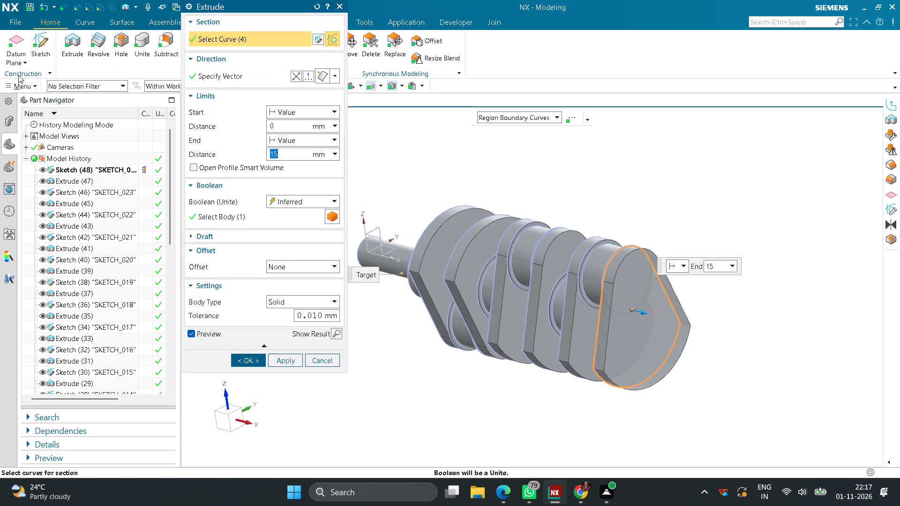
pyautogui.click(241, 356)
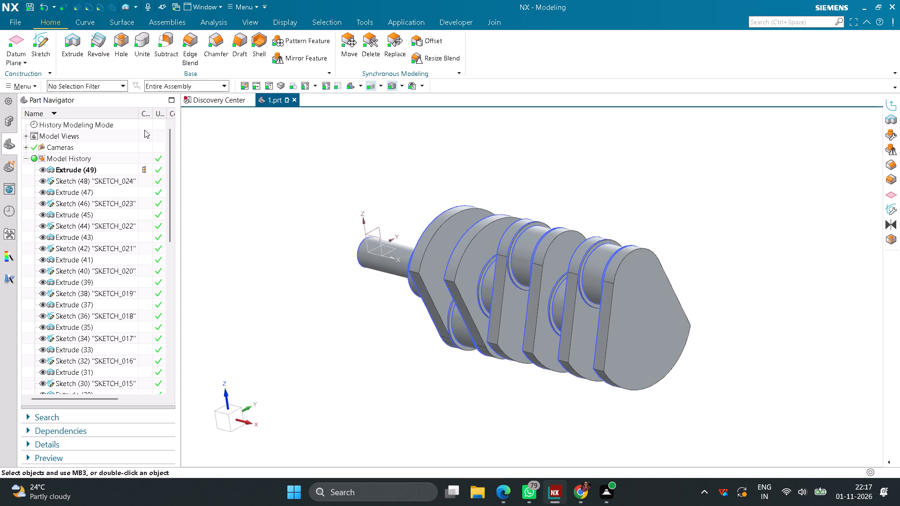
# Sketch a 72 mm diameter circle on the new web's outer face, centred on the main shaft axis, and finish the sketch.
pyautogui.click(42, 41)
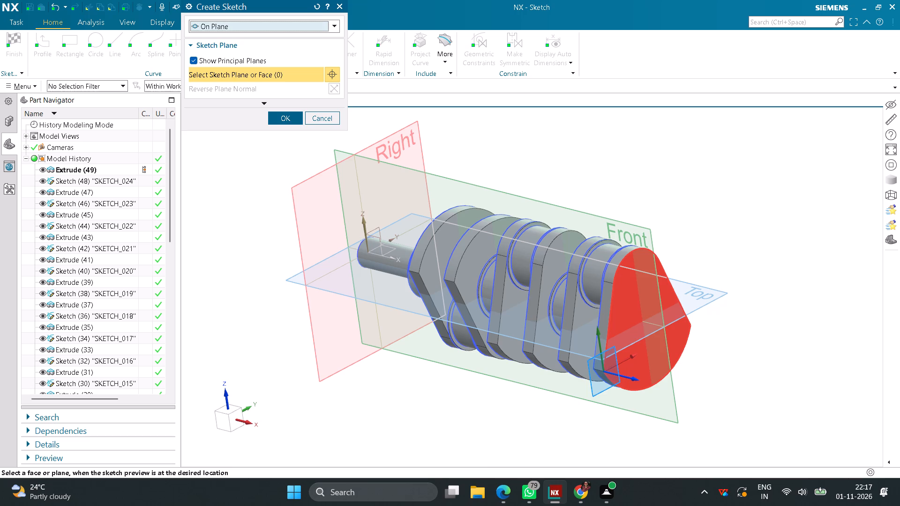
pyautogui.click(630, 367)
pyautogui.click(640, 326)
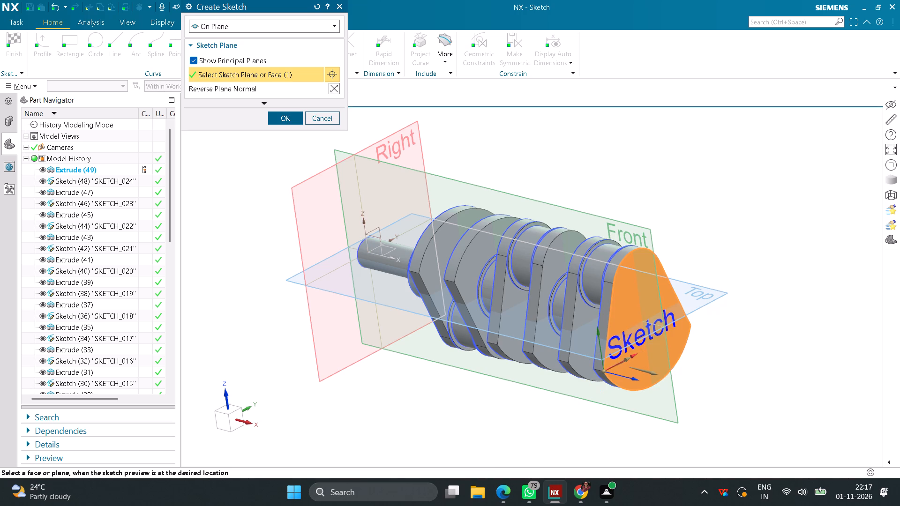
pyautogui.moveTo(599, 369); pyautogui.dragTo(639, 334)
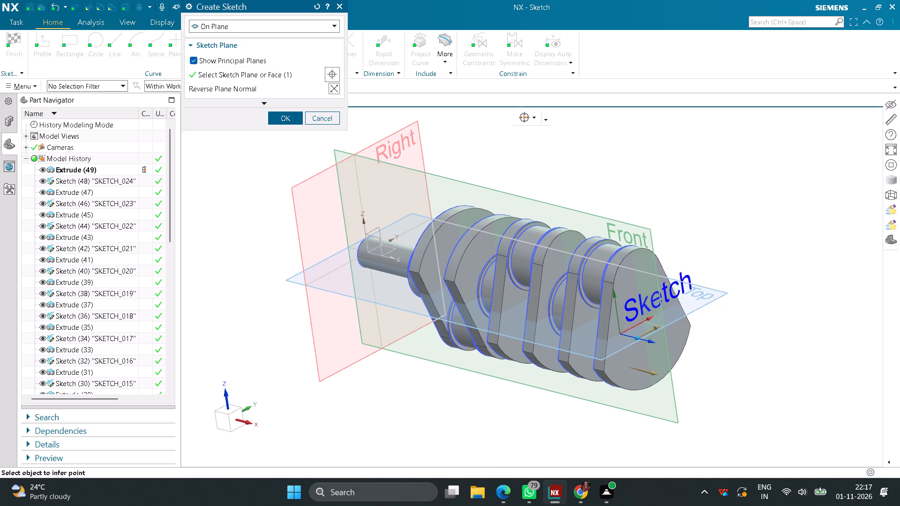
pyautogui.moveTo(639, 334); pyautogui.dragTo(650, 330)
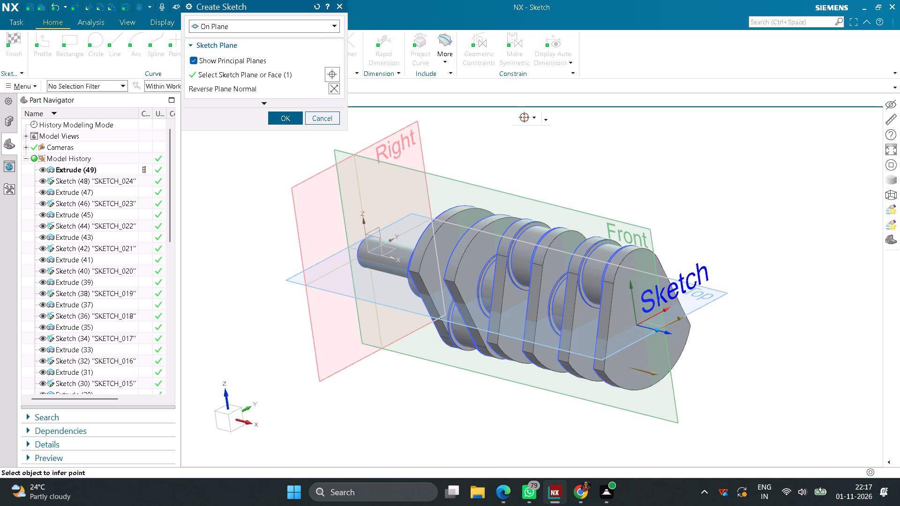
pyautogui.moveTo(650, 330); pyautogui.dragTo(658, 321)
pyautogui.click(294, 122)
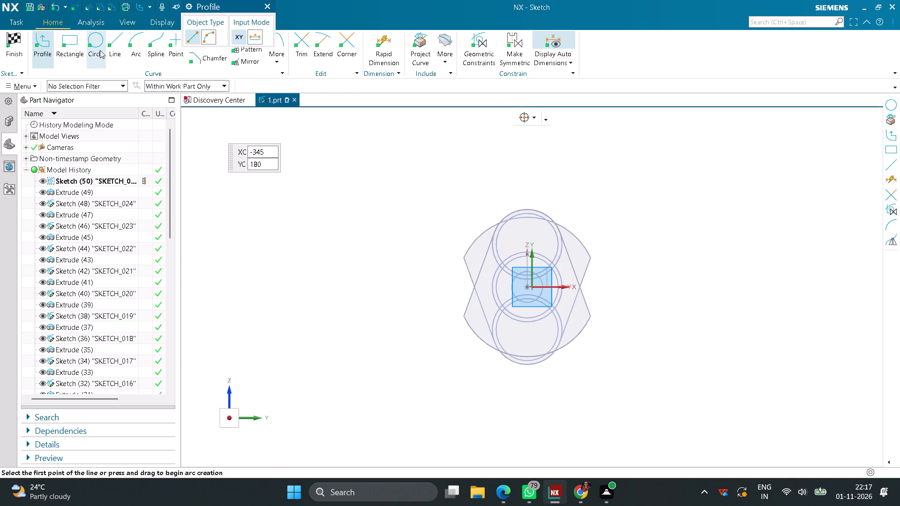
pyautogui.click(100, 50)
pyautogui.click(527, 286)
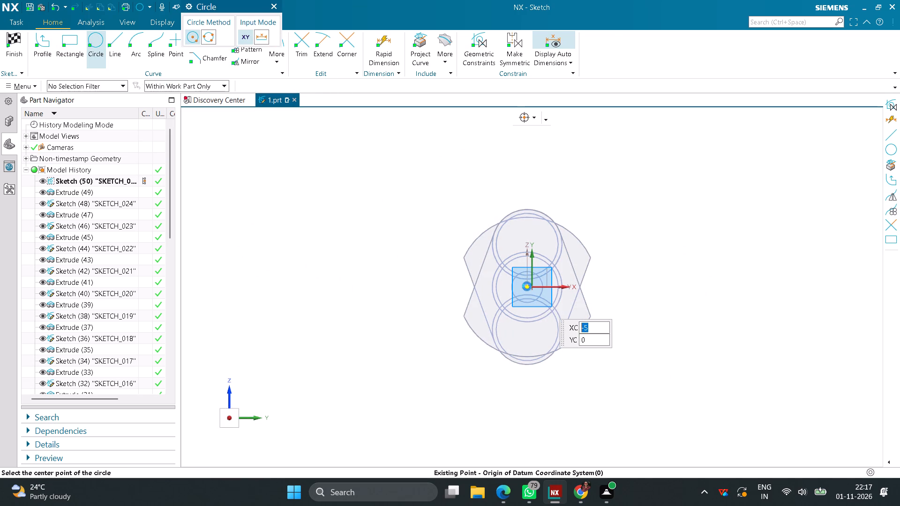
pyautogui.write('72')
pyautogui.press('Return')
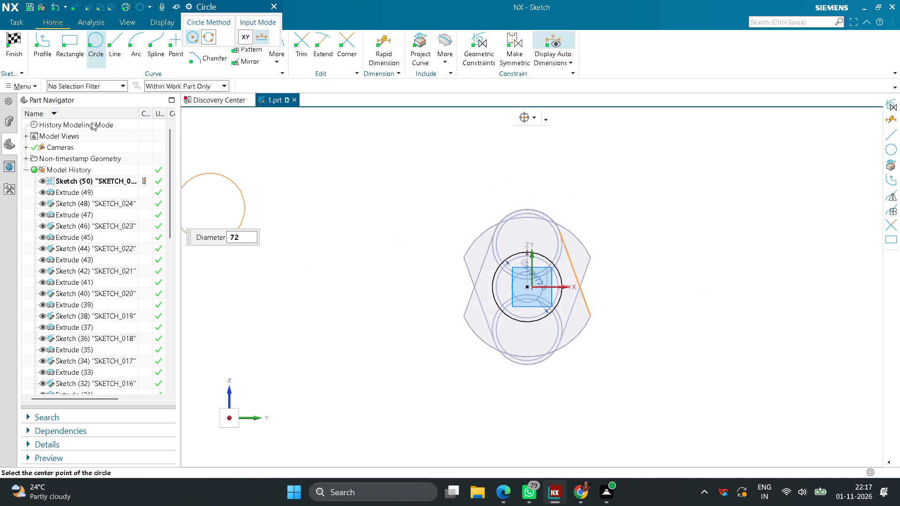
pyautogui.click(11, 39)
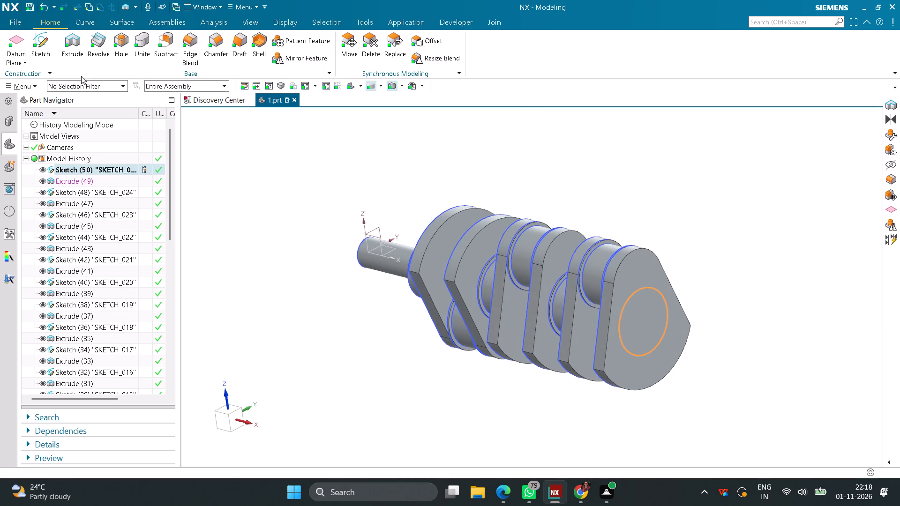
# Extrude the 72 mm circle 2 mm outward as a collar on the web, united with the body.
pyautogui.click(82, 53)
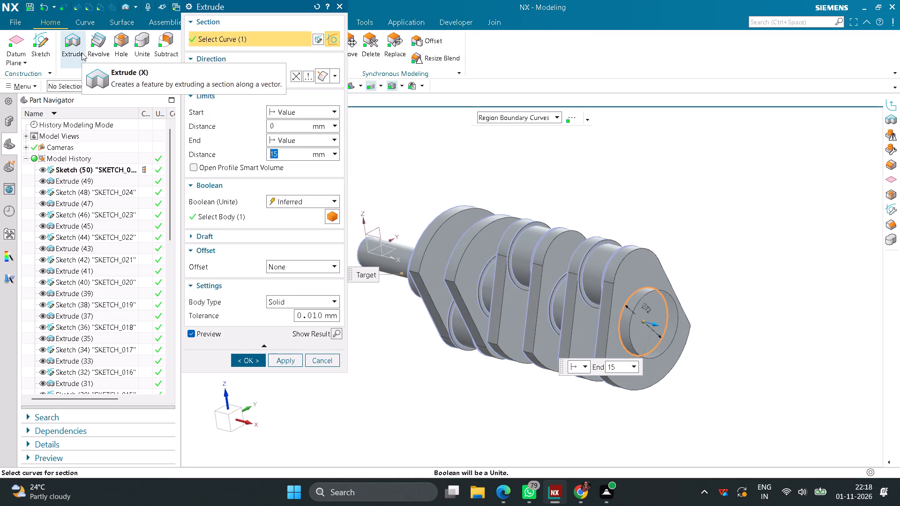
pyautogui.press('2')
pyautogui.press('Return')
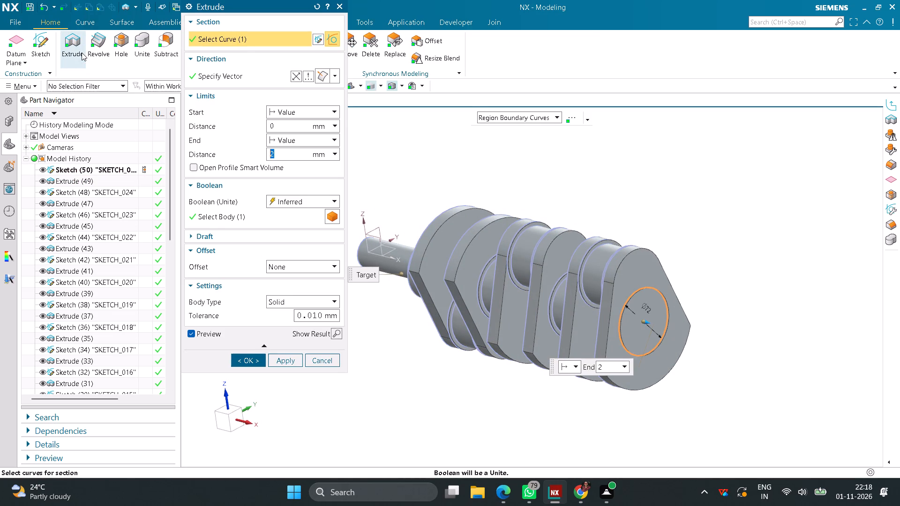
pyautogui.click(246, 355)
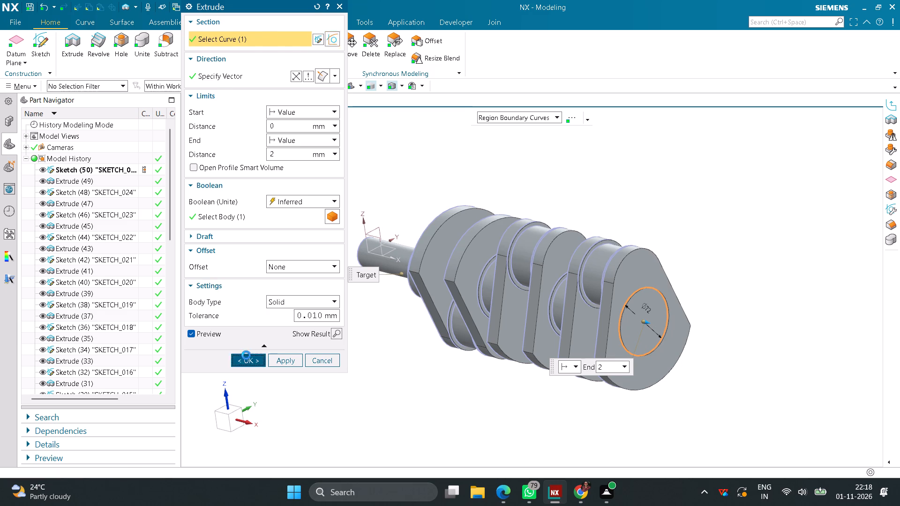
# Extrude the new collar's outer face edge a further 2 mm outward, united with the body.
pyautogui.click(77, 48)
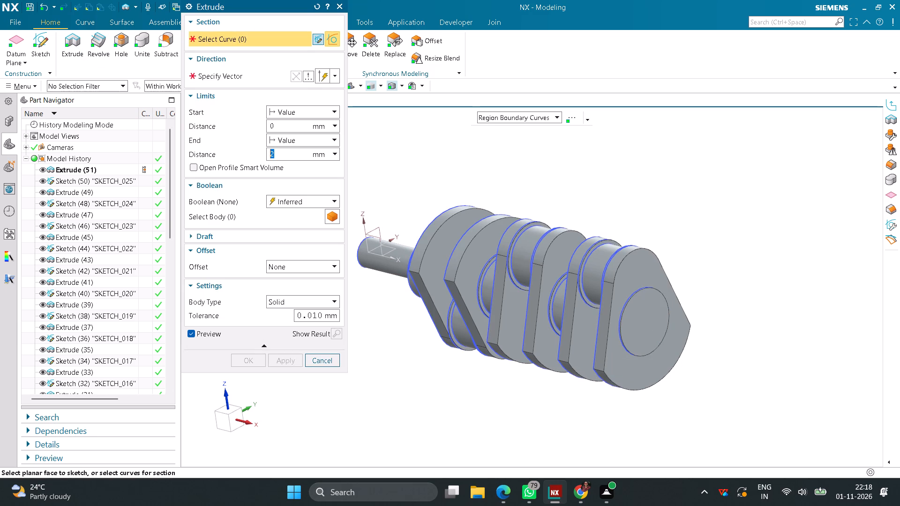
pyautogui.click(642, 335)
pyautogui.click(255, 359)
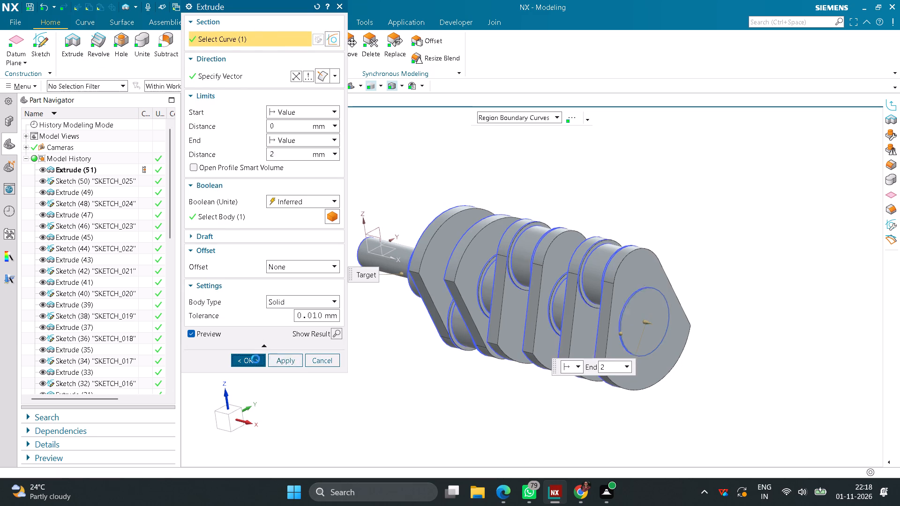
# Sketch a 64 mm diameter circle centred on the collar's outer face and finish the sketch.
pyautogui.click(44, 57)
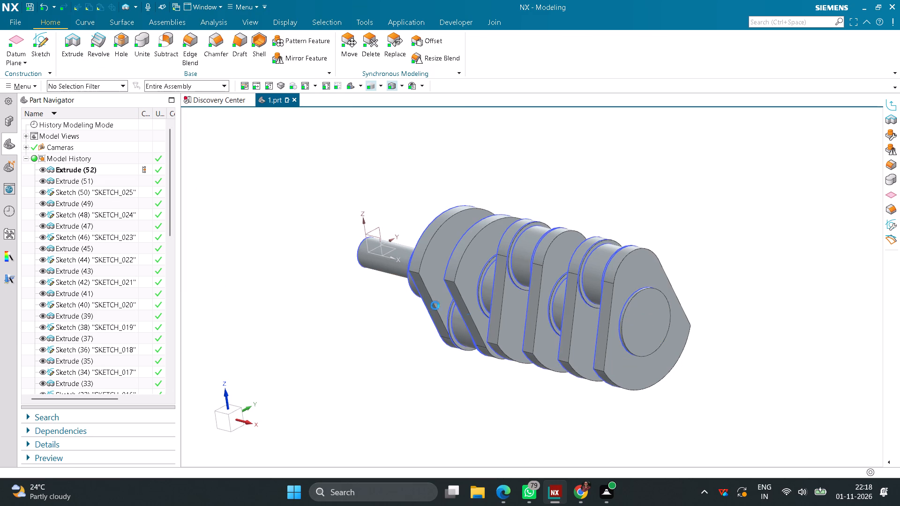
pyautogui.click(623, 323)
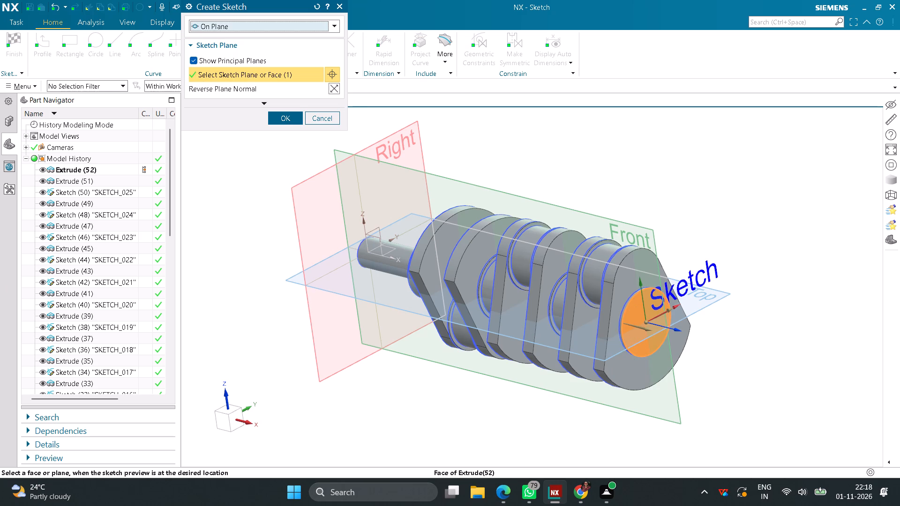
pyautogui.click(287, 120)
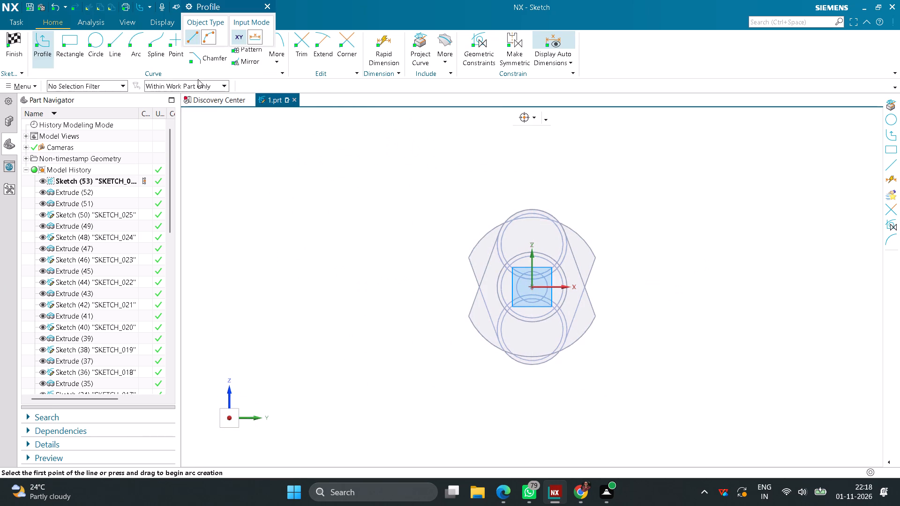
pyautogui.click(97, 39)
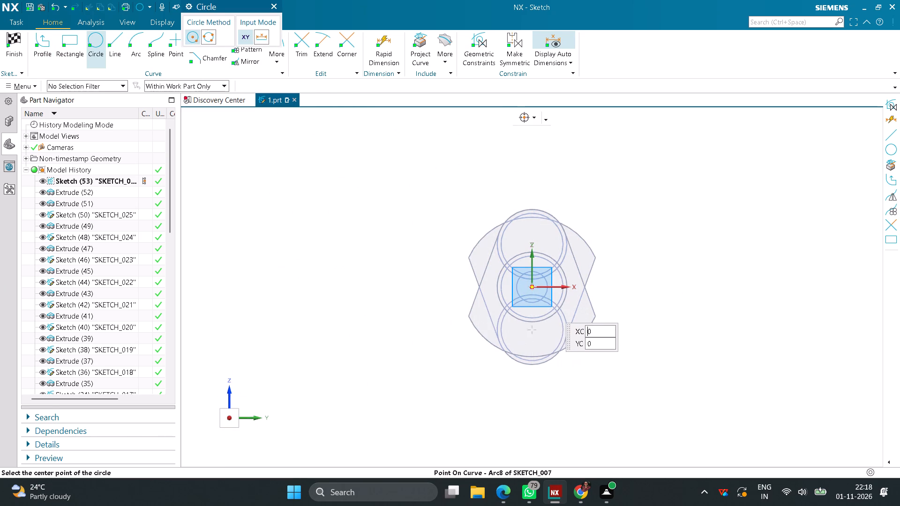
pyautogui.click(533, 287)
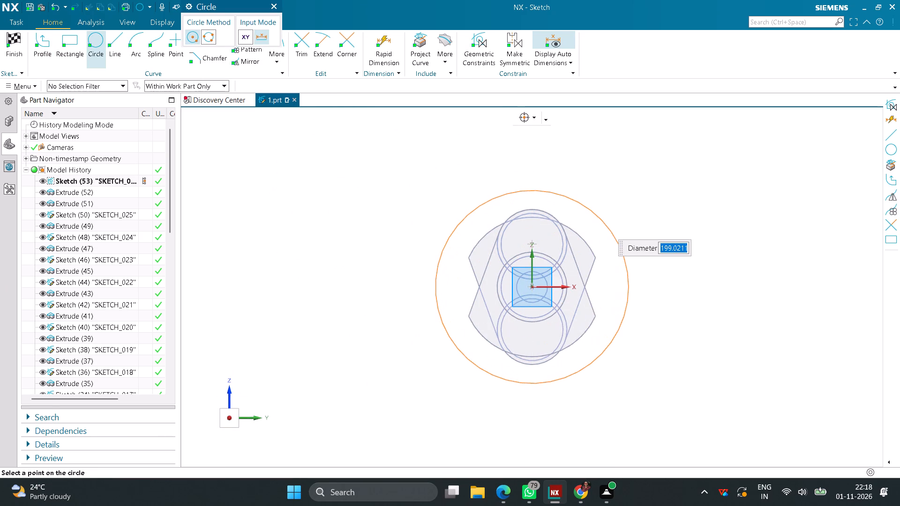
pyautogui.write('64')
pyautogui.press('Return')
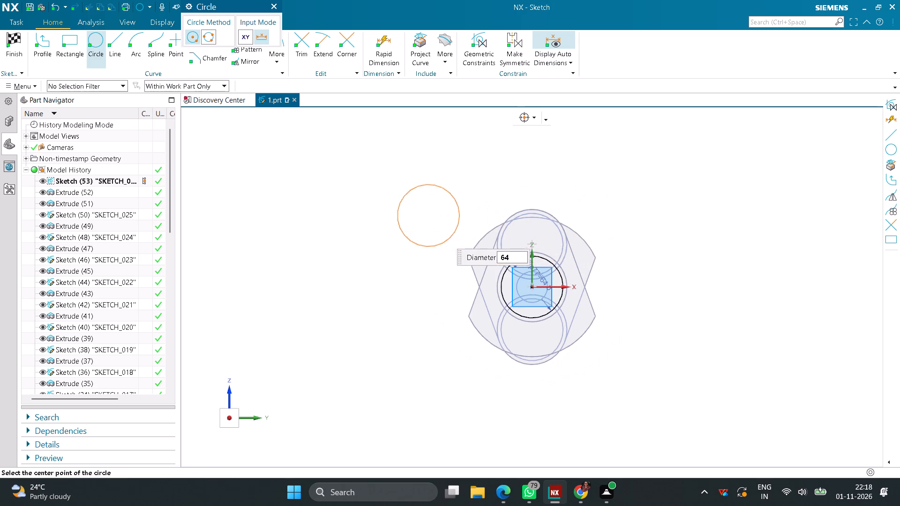
pyautogui.middleClick(371, 227)
pyautogui.click(15, 39)
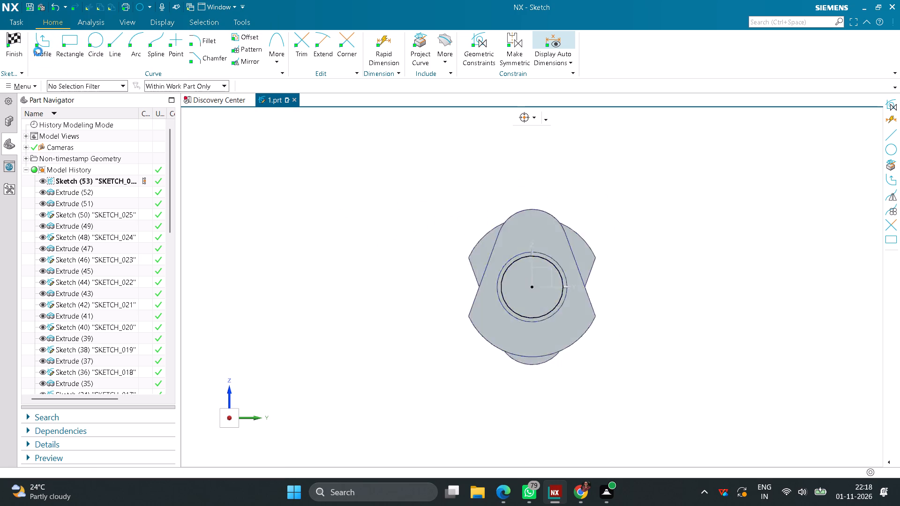
# Extrude the 64 mm circle 32 mm outward as the next main journal, united with the body.
pyautogui.click(74, 43)
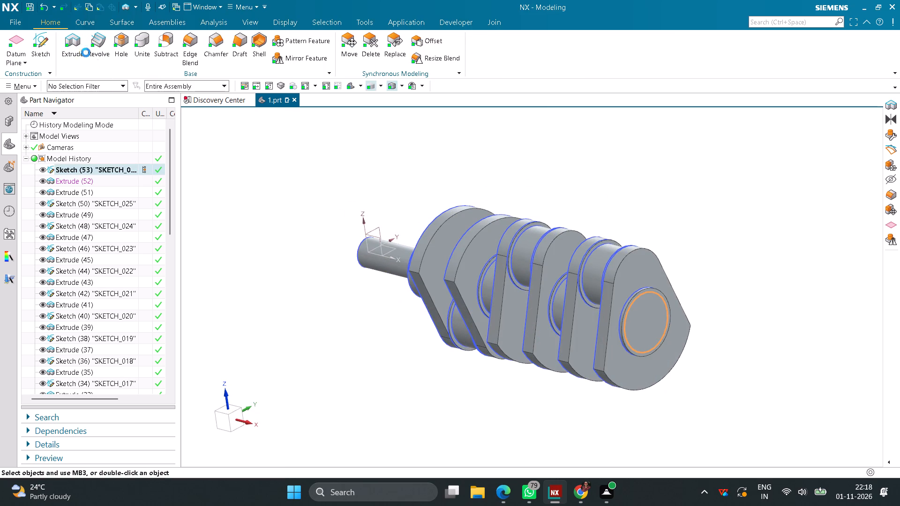
pyautogui.write('32')
pyautogui.press('Return')
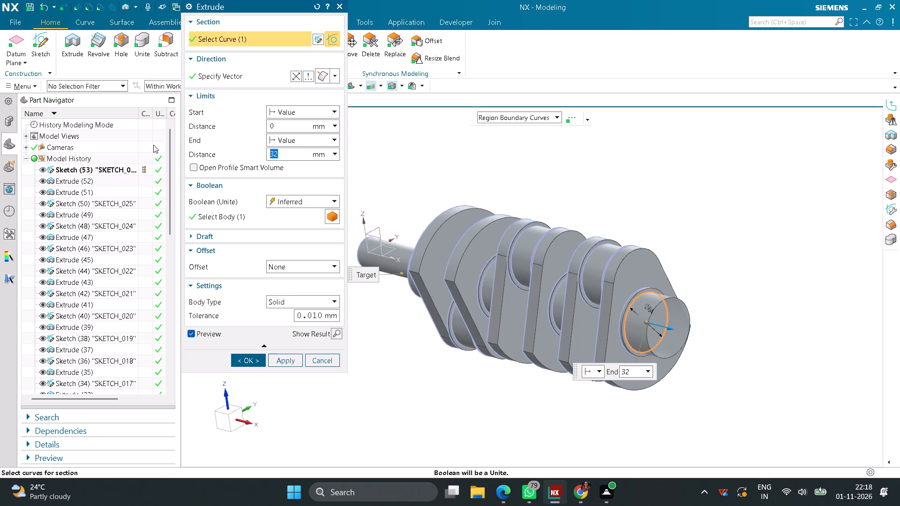
pyautogui.click(256, 364)
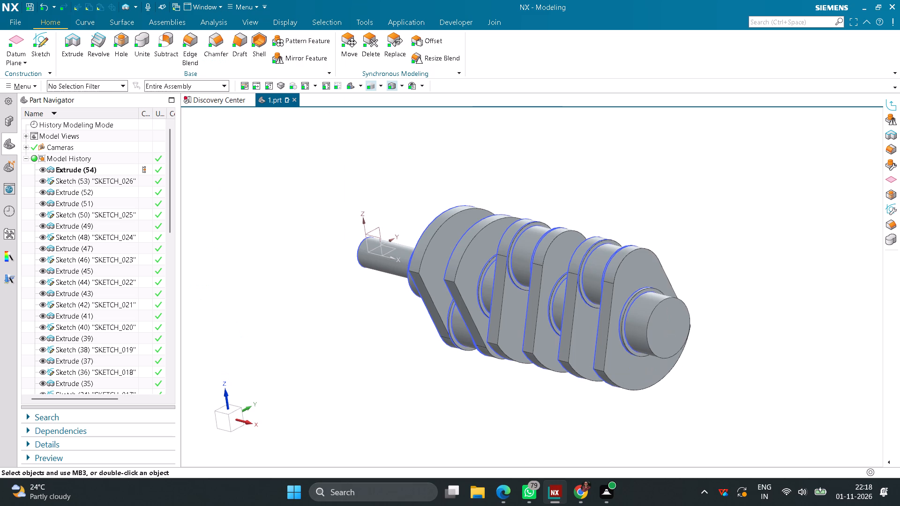
# Sketch a 72 mm diameter circle centred on the newest main journal's outer face and finish the sketch.
pyautogui.click(47, 38)
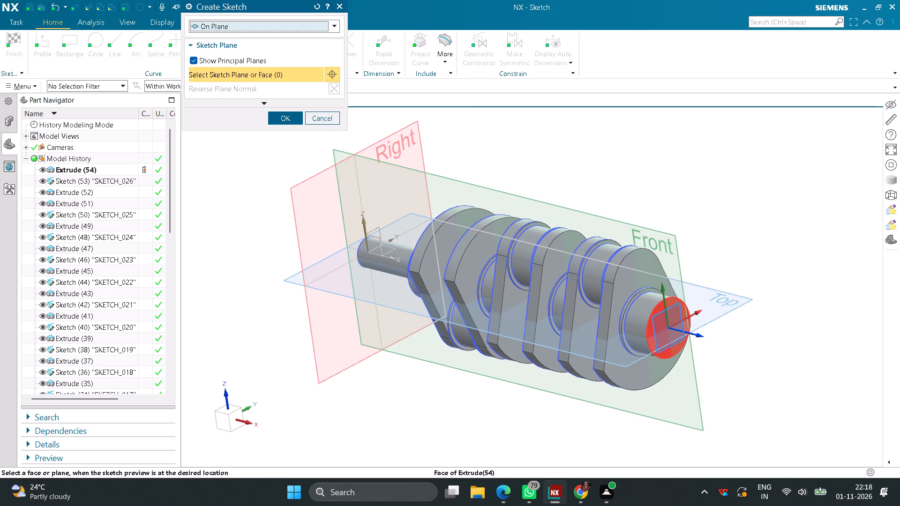
pyautogui.click(665, 327)
pyautogui.click(289, 119)
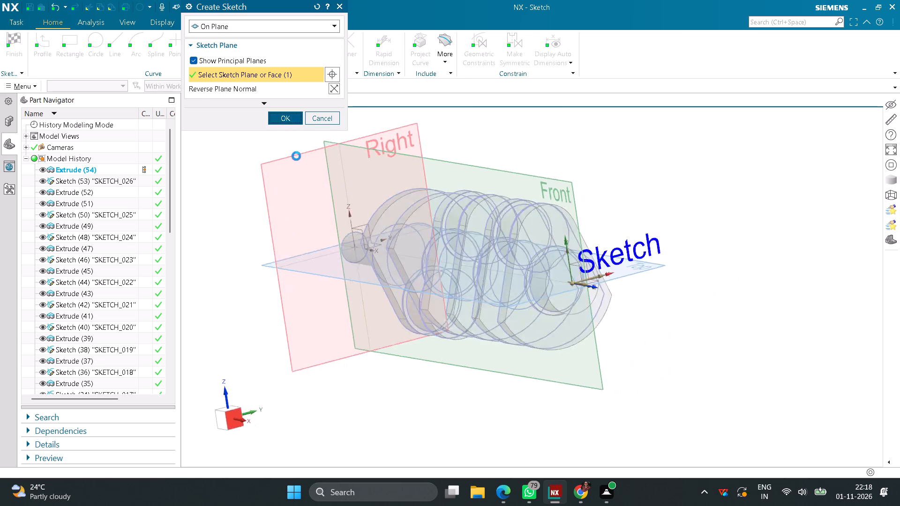
pyautogui.click(90, 45)
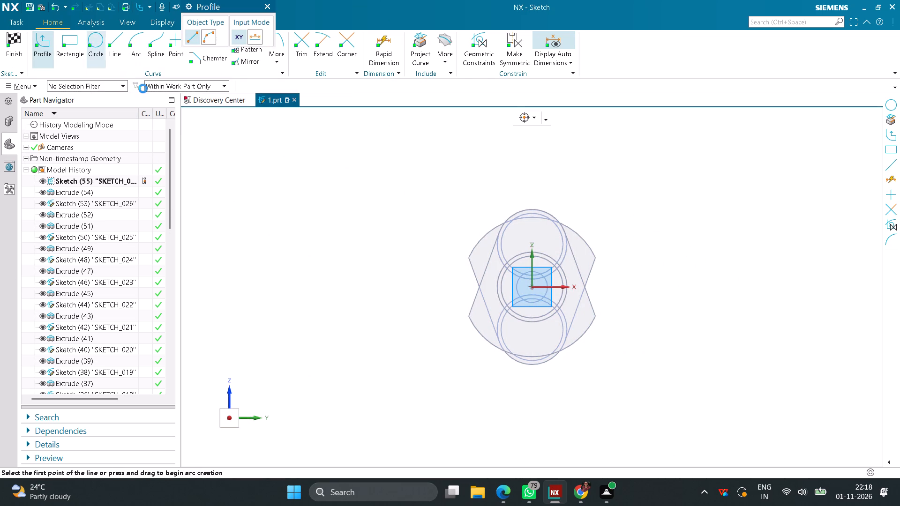
pyautogui.click(534, 287)
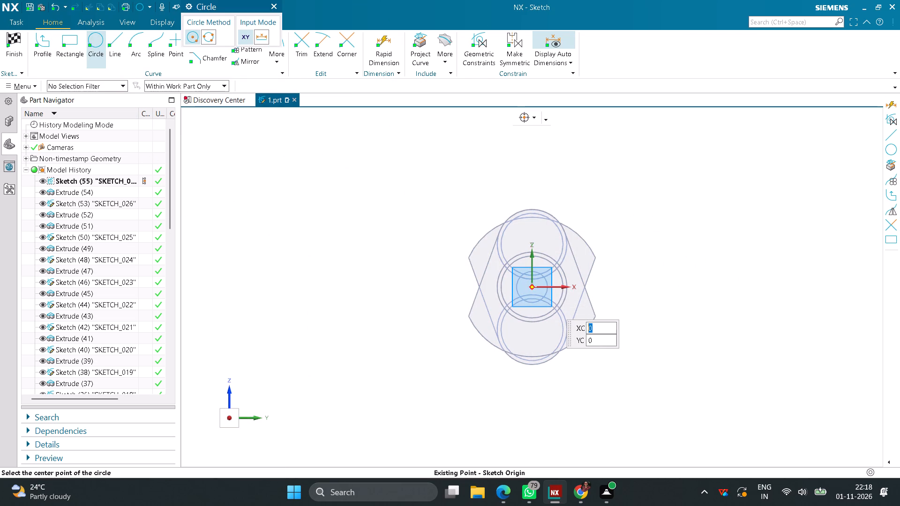
pyautogui.write('72')
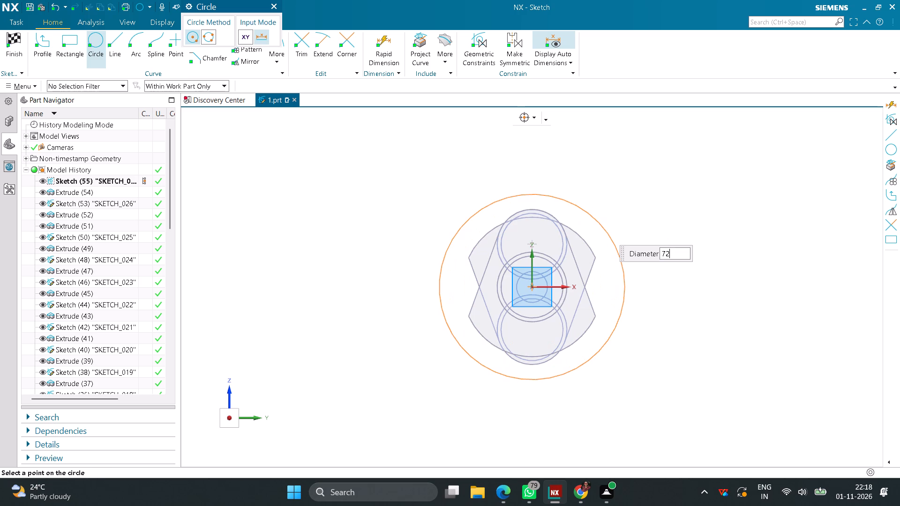
pyautogui.press('Return')
pyautogui.middleClick(293, 229)
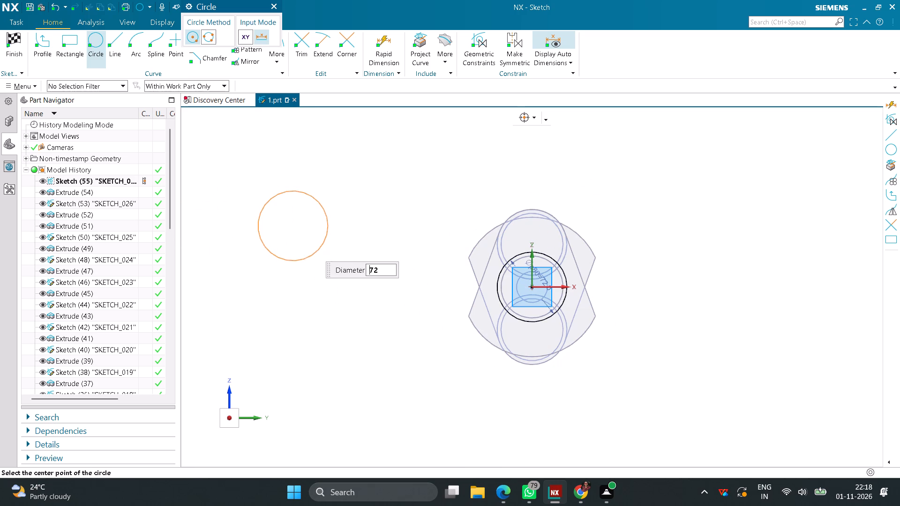
pyautogui.click(12, 38)
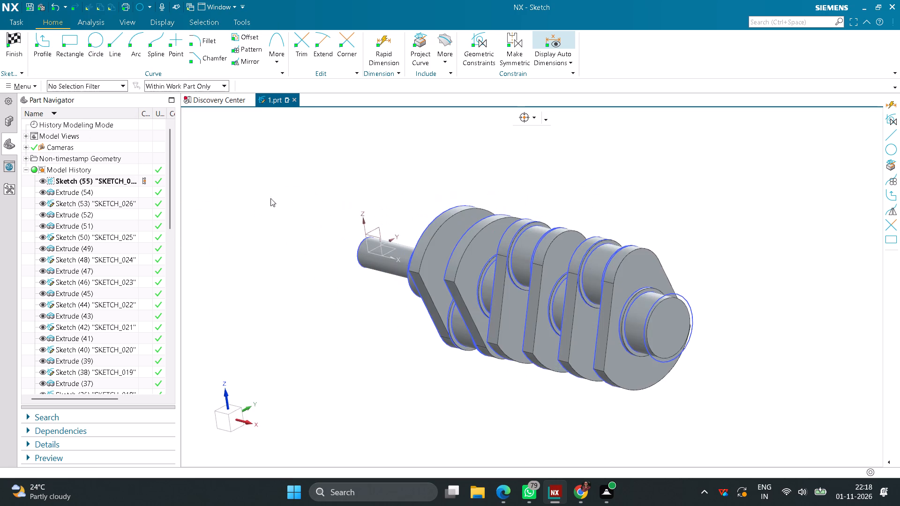
# Extrude the 72 mm circle 2 mm outward as a collar on the journal's end, united with the body.
pyautogui.click(75, 45)
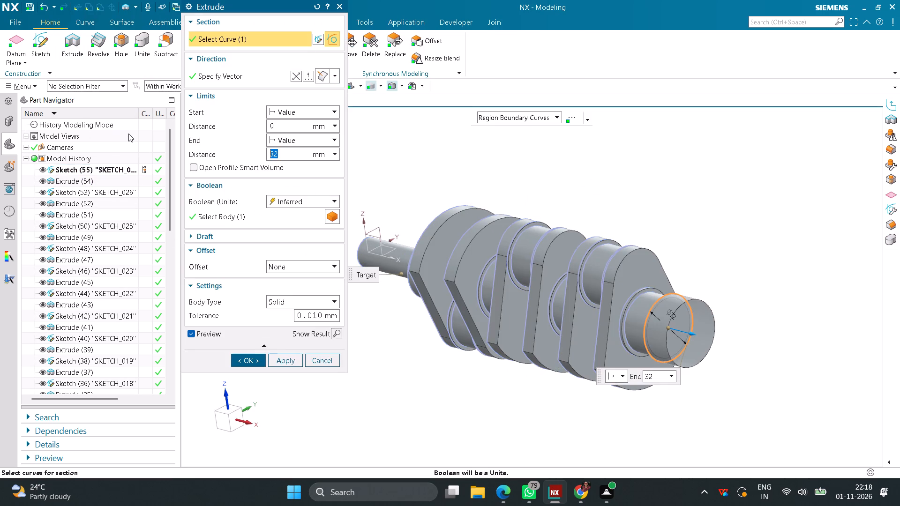
pyautogui.press('2')
pyautogui.press('Return')
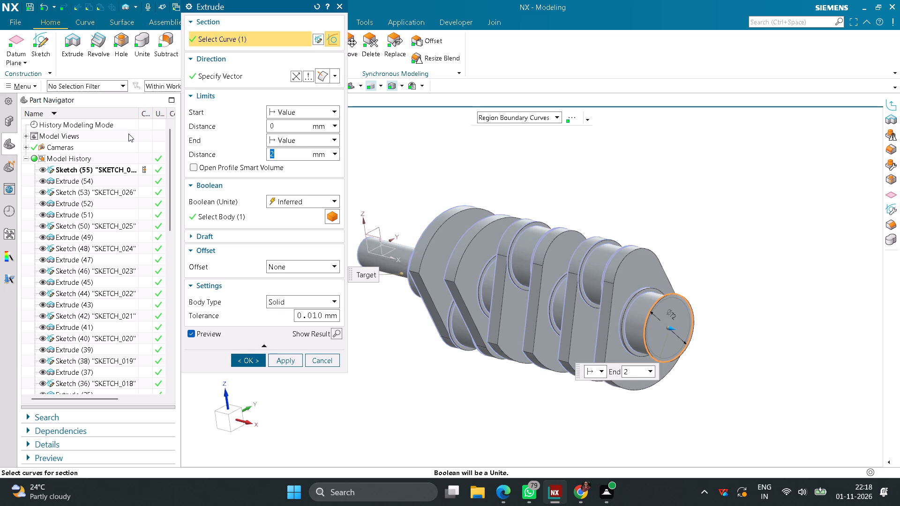
pyautogui.click(248, 360)
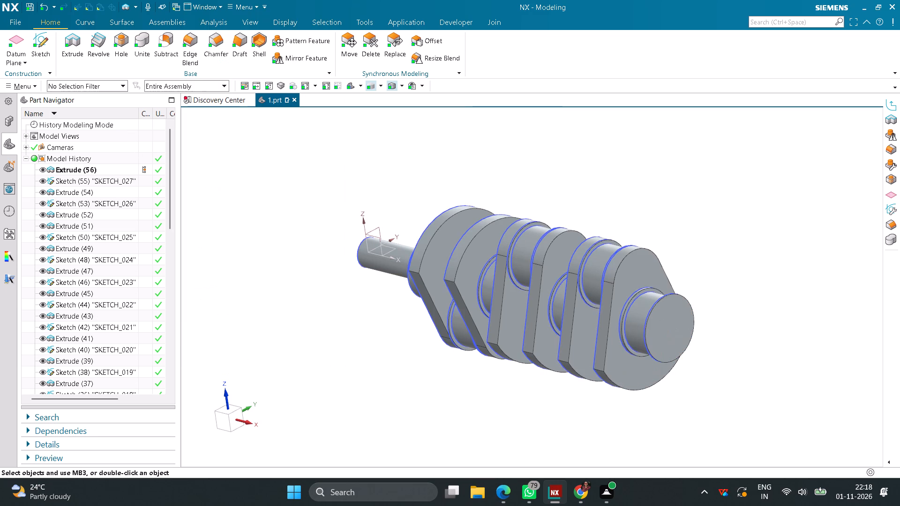
# On the collar's outer face, sketch the projected tapered web outline with its narrow rounded end downward, and finish the sketch.
pyautogui.click(49, 47)
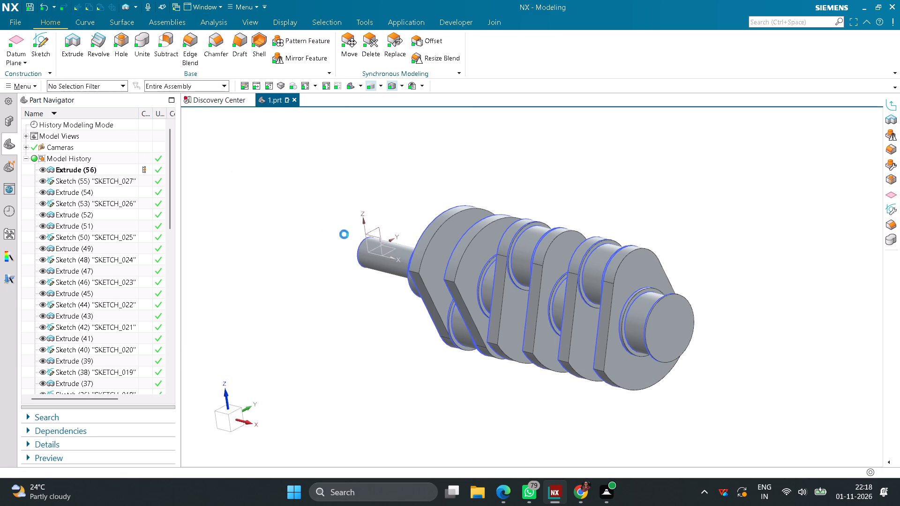
pyautogui.click(659, 318)
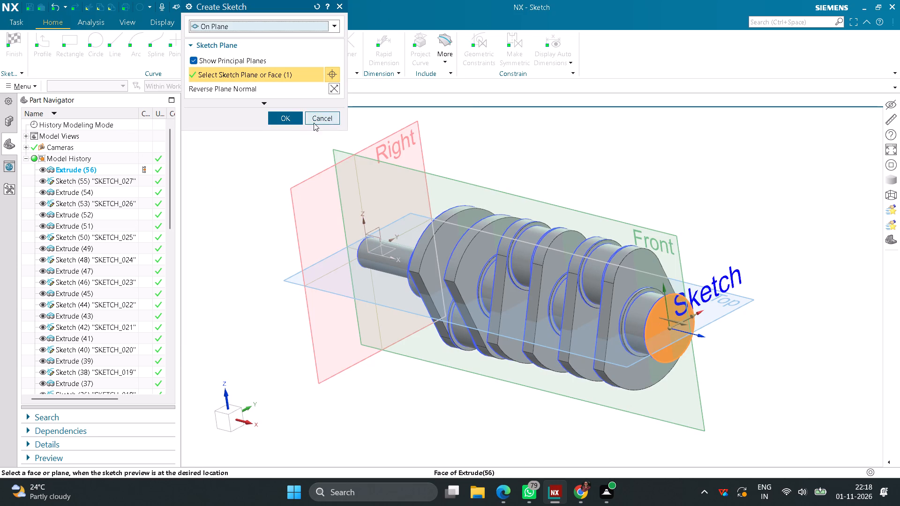
pyautogui.click(284, 121)
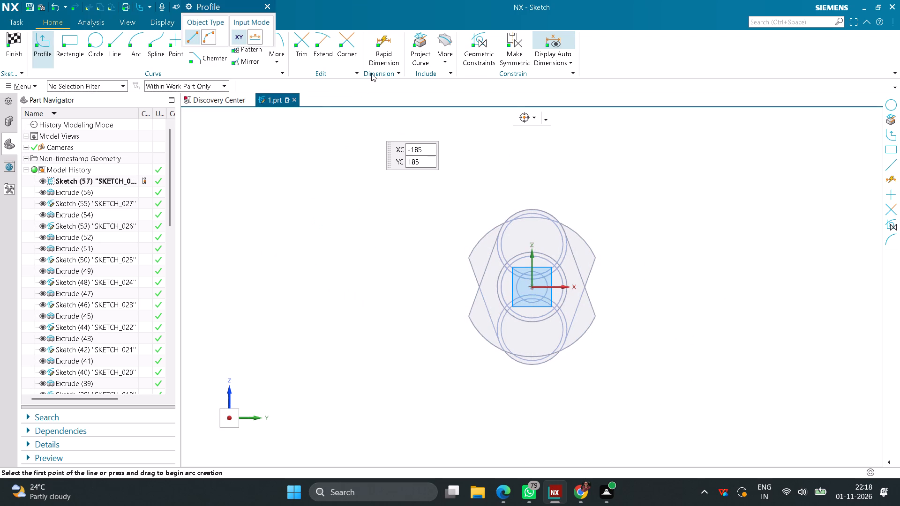
pyautogui.click(411, 47)
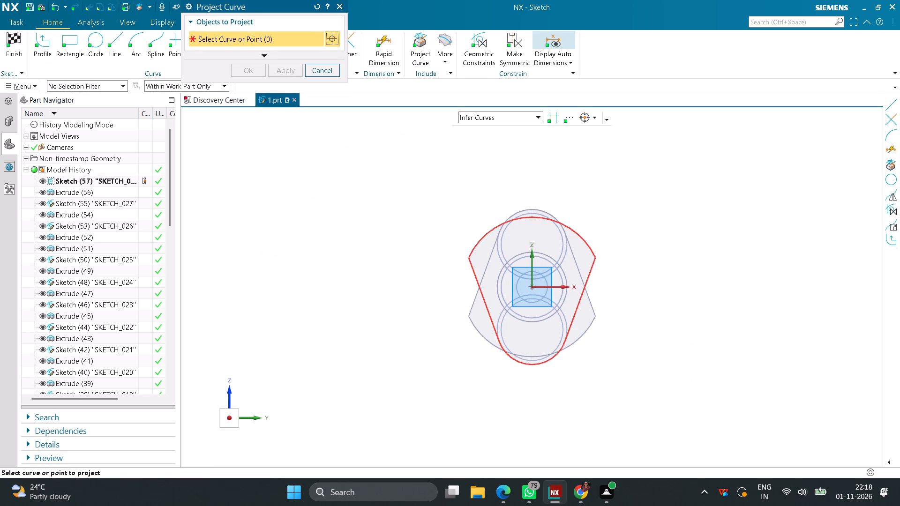
pyautogui.click(480, 236)
pyautogui.click(257, 70)
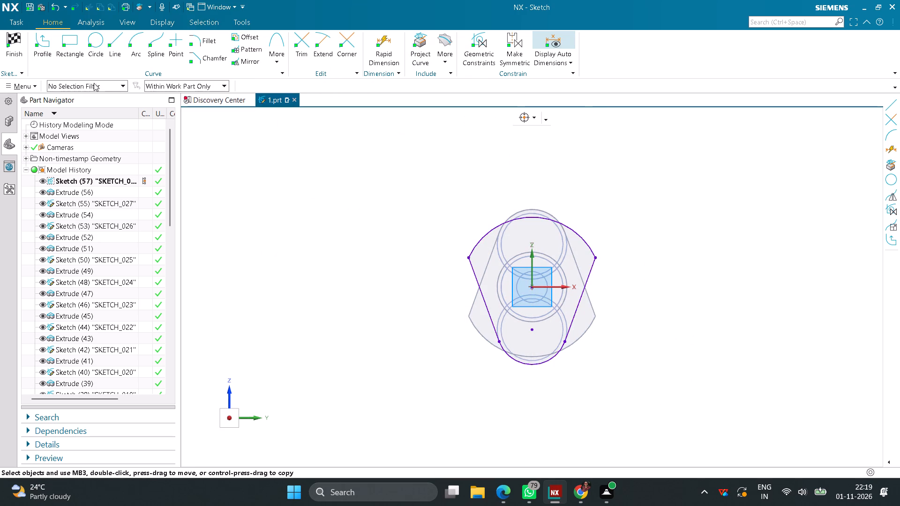
pyautogui.click(8, 37)
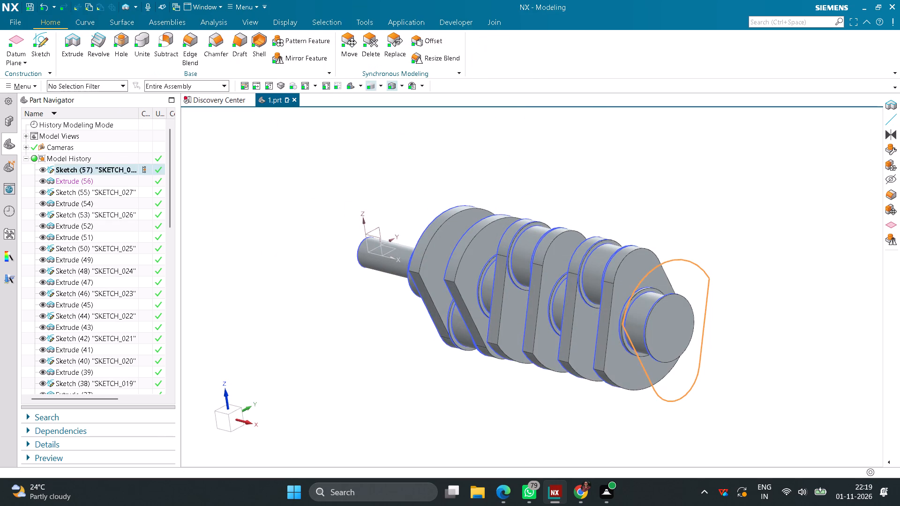
# Extrude the projected web outline 15 mm outward as the next web, united with the body.
pyautogui.click(65, 38)
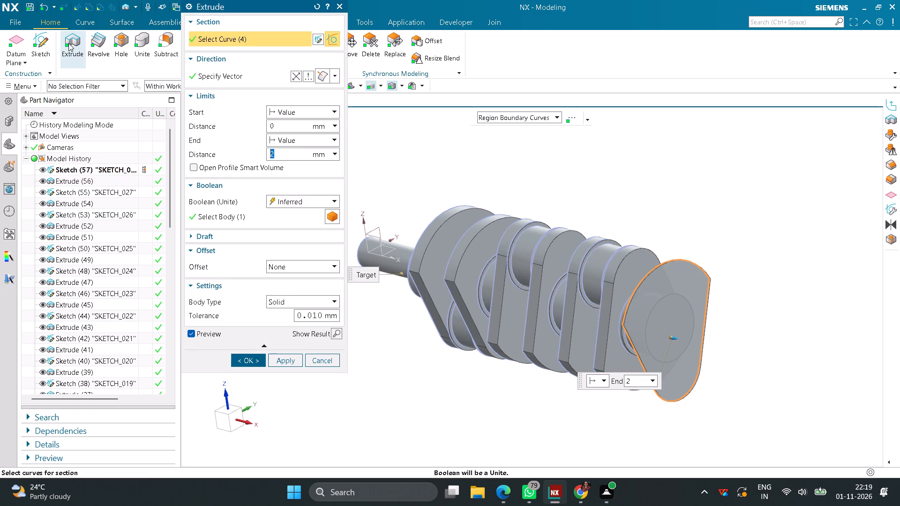
pyautogui.write('15')
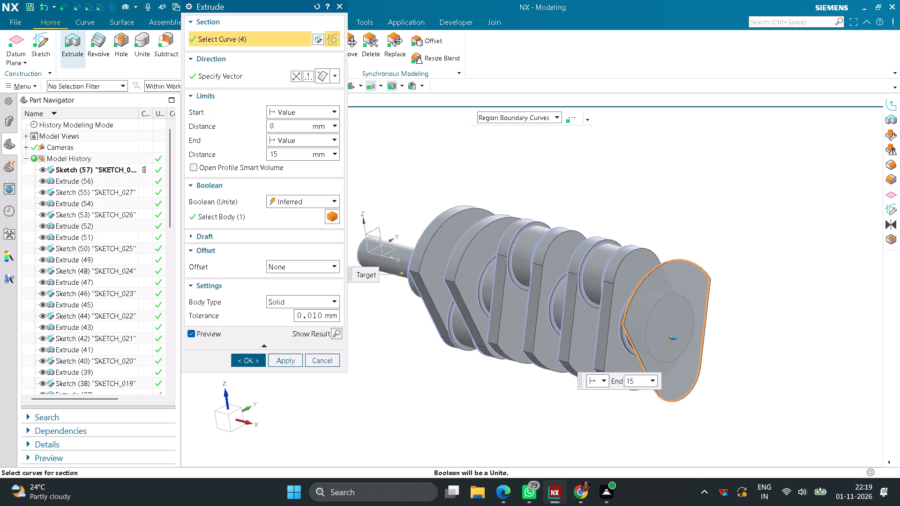
pyautogui.press('Return')
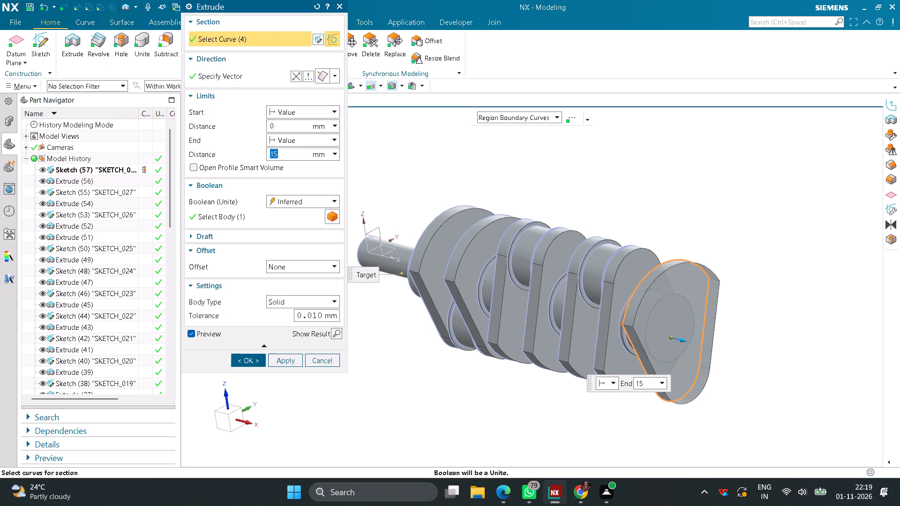
pyautogui.click(245, 362)
# Start a sketch on the new web's outer face and draw a 72 mm diameter circle beside the web, about 185 mm from the shaft axis.
pyautogui.click(46, 48)
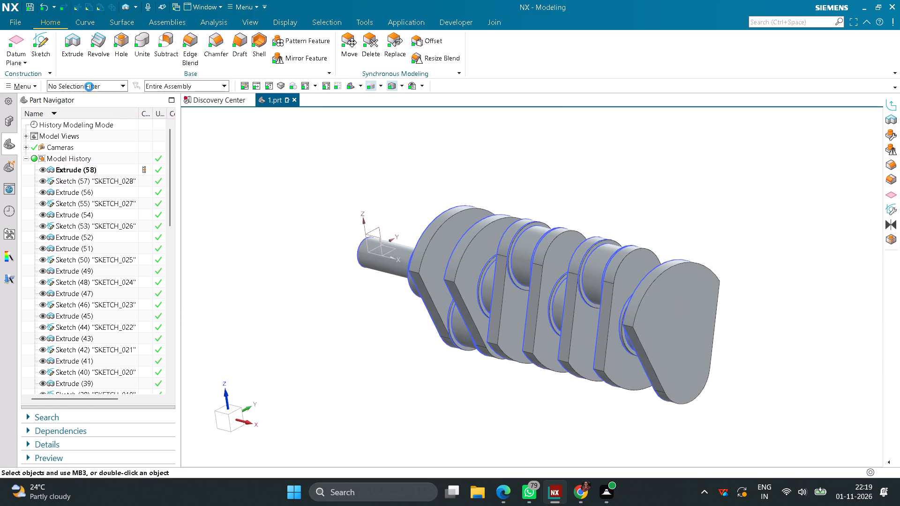
pyautogui.click(662, 319)
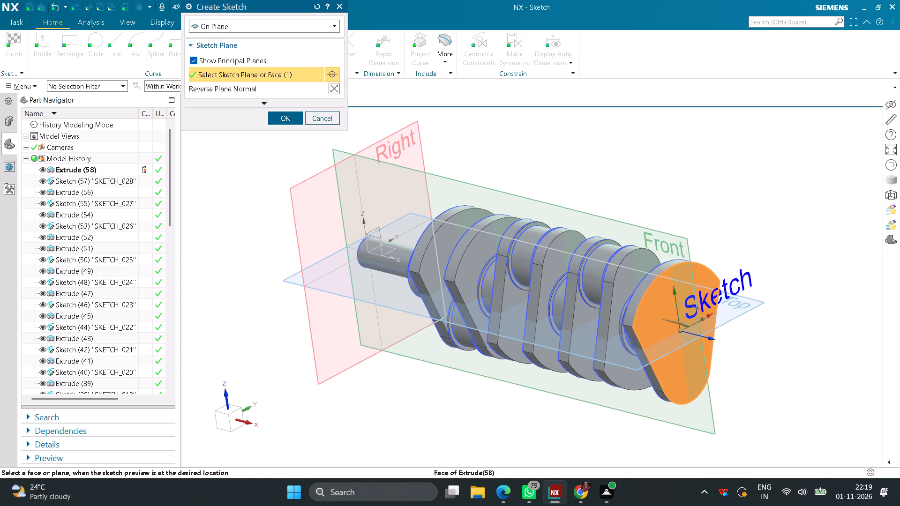
pyautogui.click(288, 117)
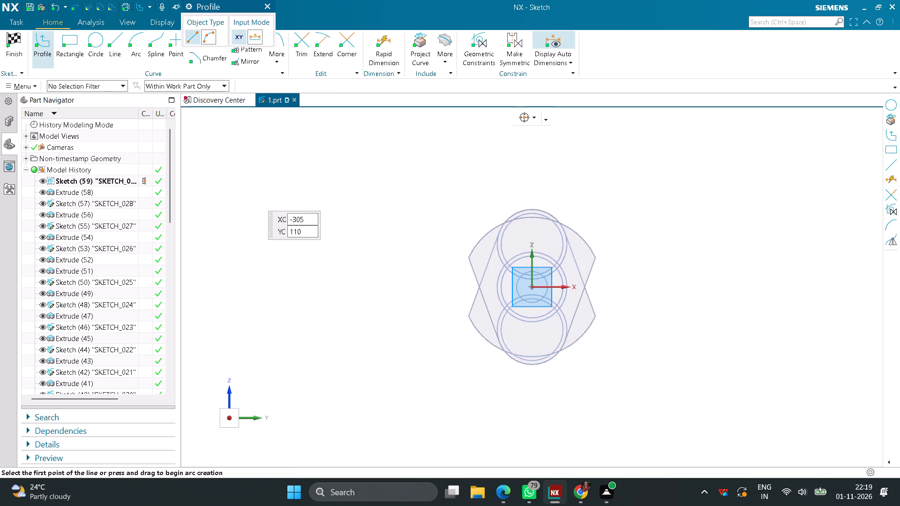
pyautogui.click(97, 43)
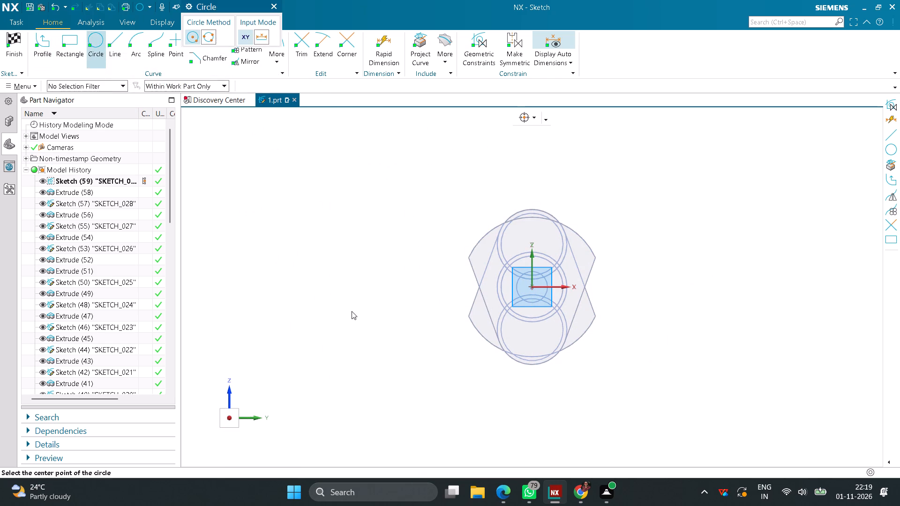
pyautogui.click(353, 332)
pyautogui.write('72')
pyautogui.press('Return')
pyautogui.middleClick(389, 265)
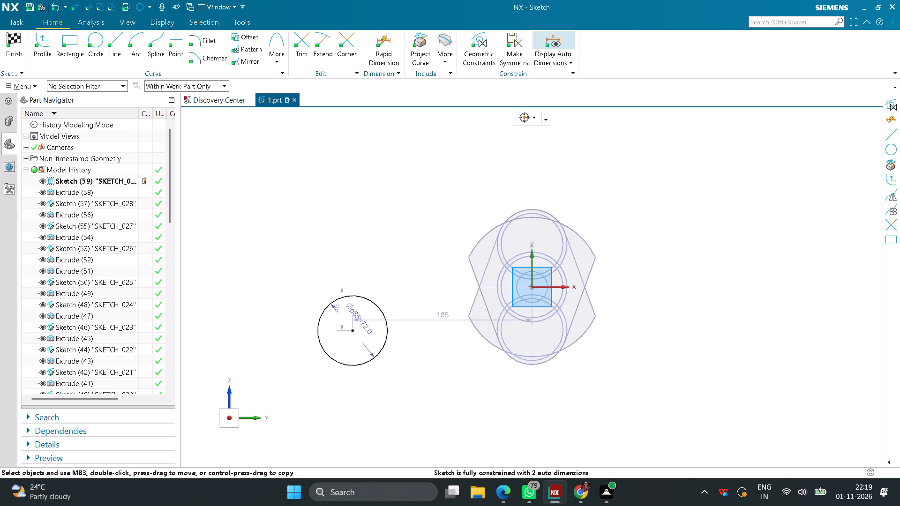
# Constrain the 72 mm circle concentric with the web's lower rounded end and finish the sketch.
pyautogui.click(475, 53)
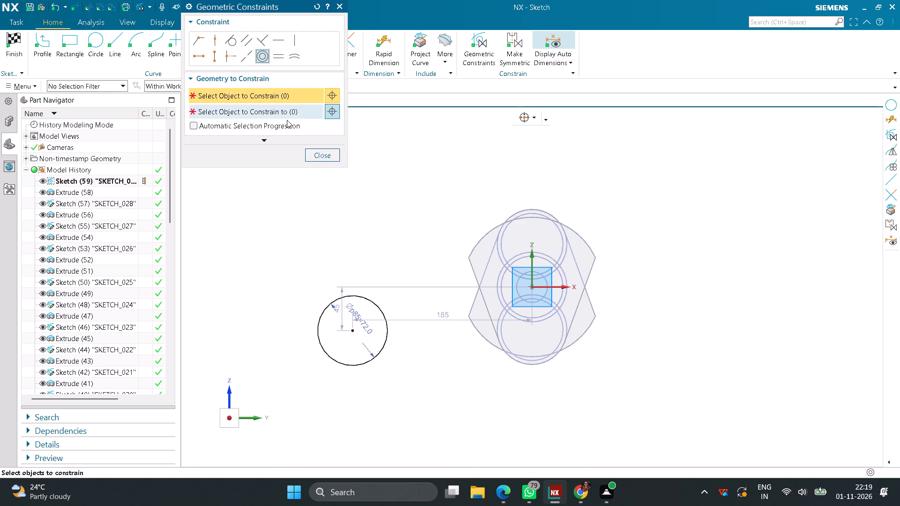
pyautogui.click(364, 298)
pyautogui.click(259, 106)
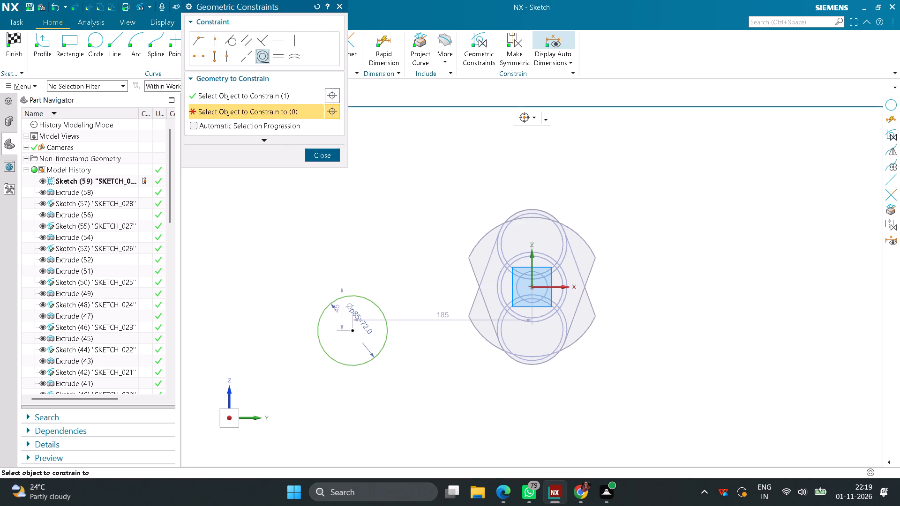
pyautogui.click(526, 368)
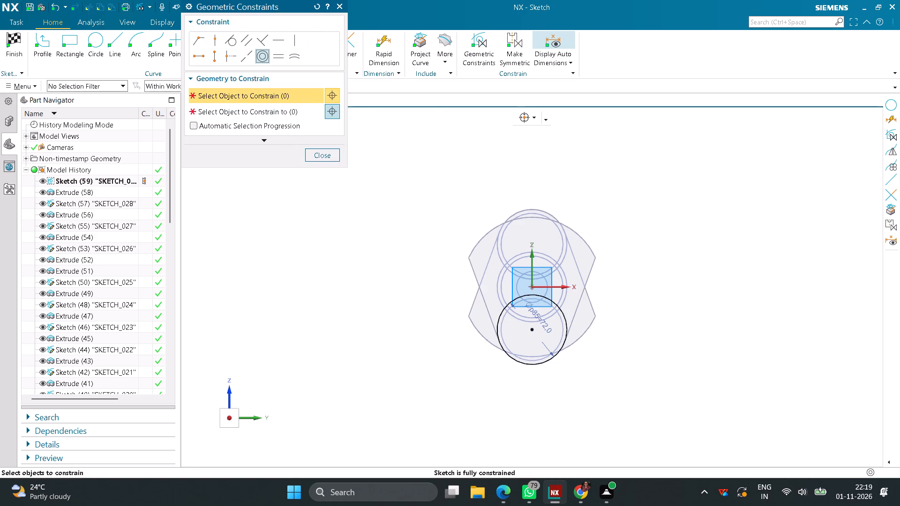
pyautogui.click(323, 160)
pyautogui.click(17, 42)
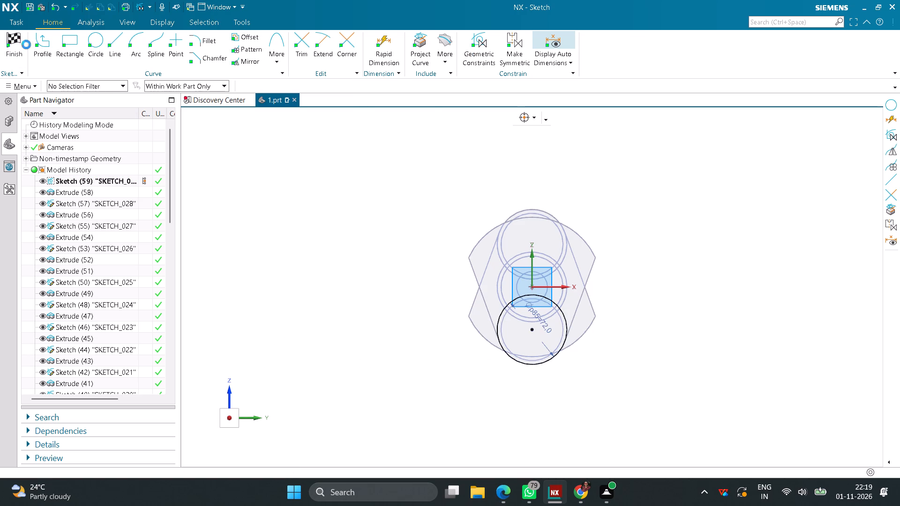
# Extrude the 72 mm circle 2 mm outward as a crankpin collar on the web, united with the body.
pyautogui.click(70, 42)
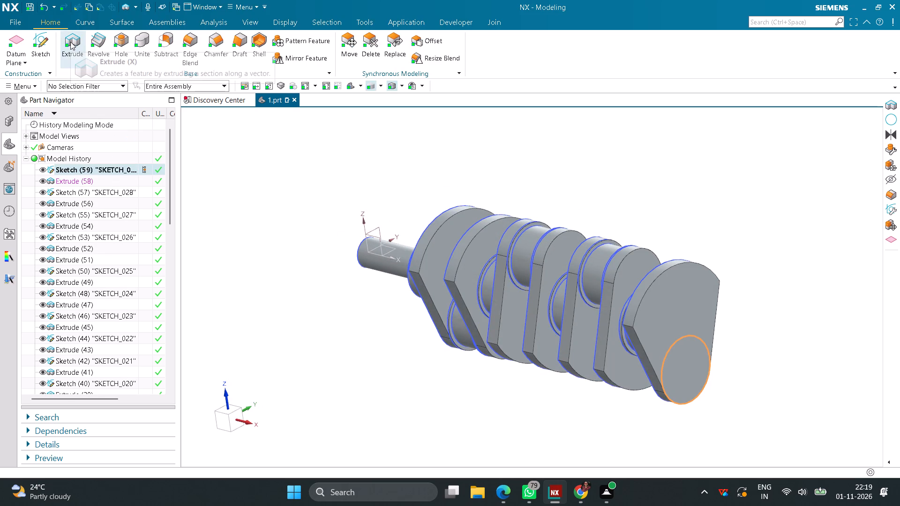
pyautogui.press('2')
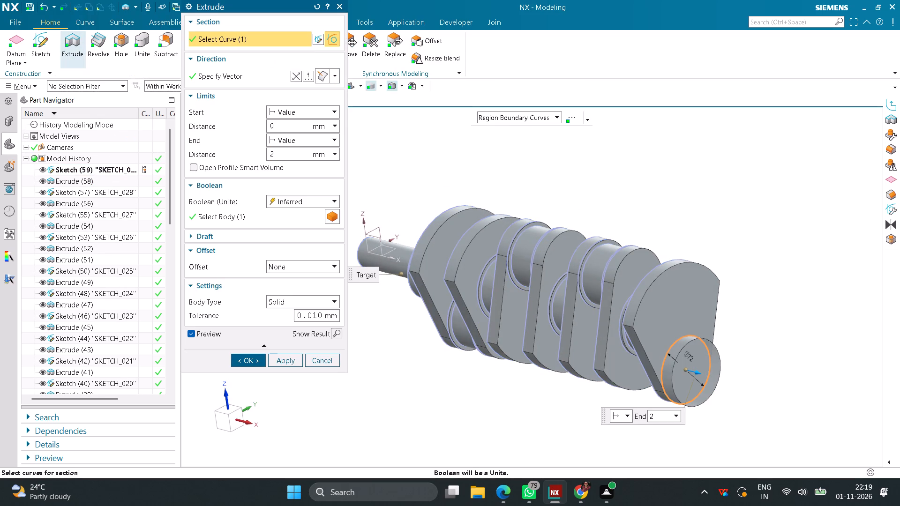
pyautogui.press('Return')
pyautogui.click(253, 365)
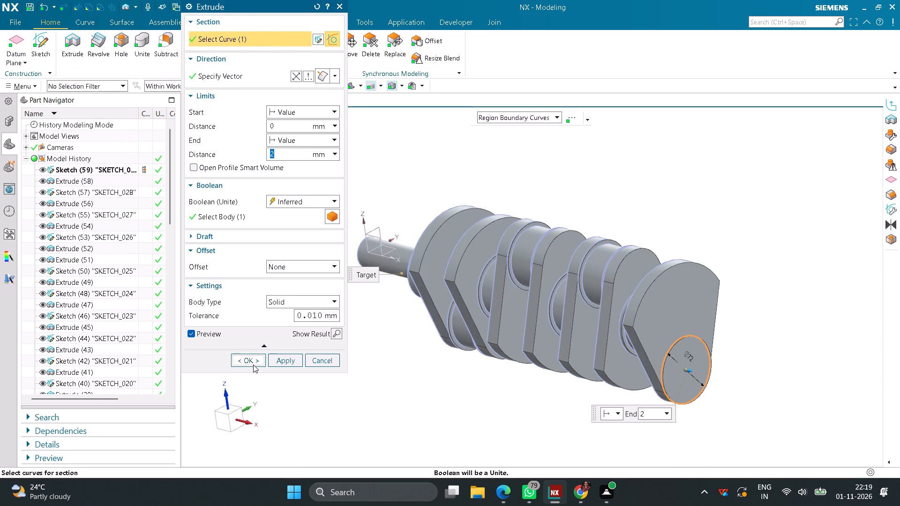
# Sketch a 64 mm diameter circle on the newest collar's outer face, centred on the collar, and finish the sketch.
pyautogui.click(43, 47)
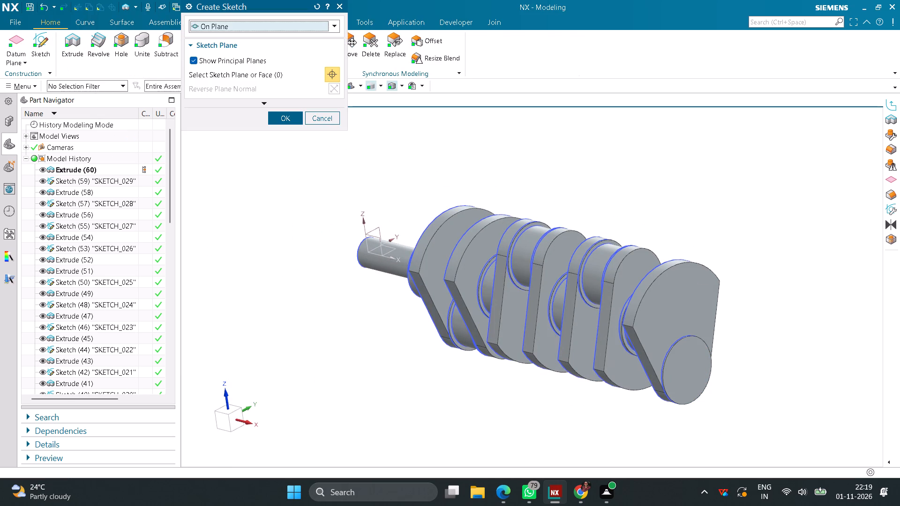
pyautogui.scroll(-4, 662, 385)
pyautogui.moveTo(597, 417); pyautogui.dragTo(405, 327, button='middle')
pyautogui.moveTo(597, 417); pyautogui.dragTo(405, 327, button='right')
pyautogui.scroll(2, 466, 343)
pyautogui.click(488, 308)
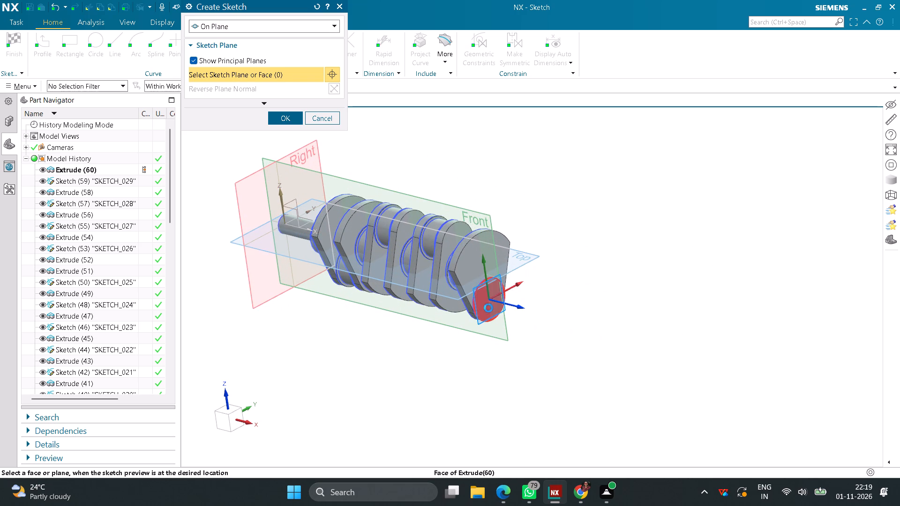
pyautogui.click(293, 122)
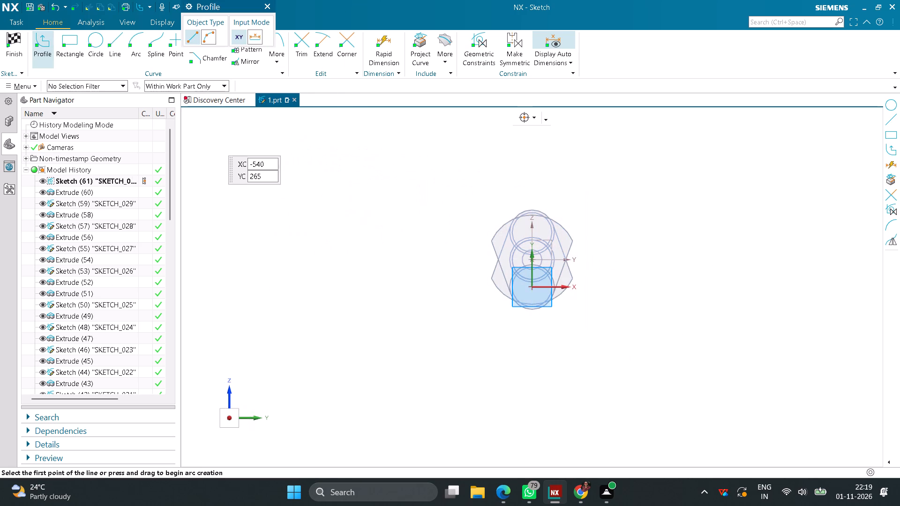
pyautogui.click(90, 48)
pyautogui.scroll(4, 515, 281)
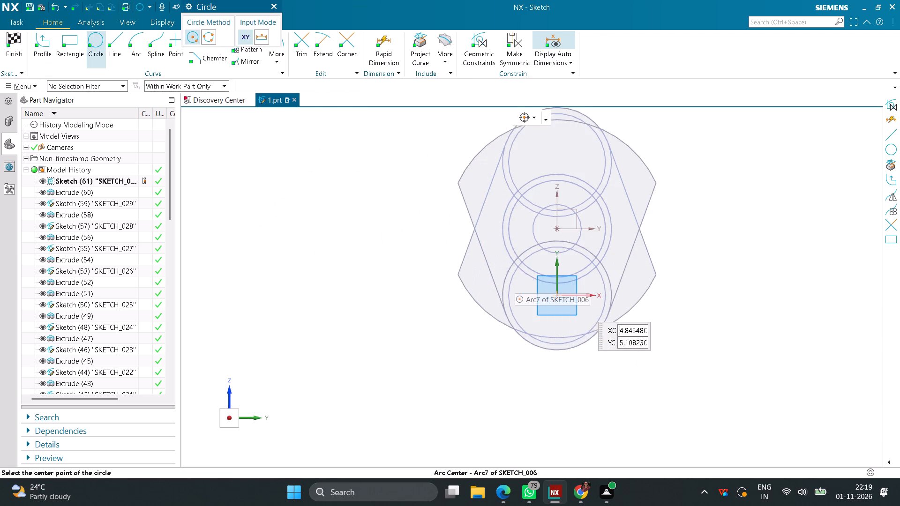
pyautogui.click(556, 299)
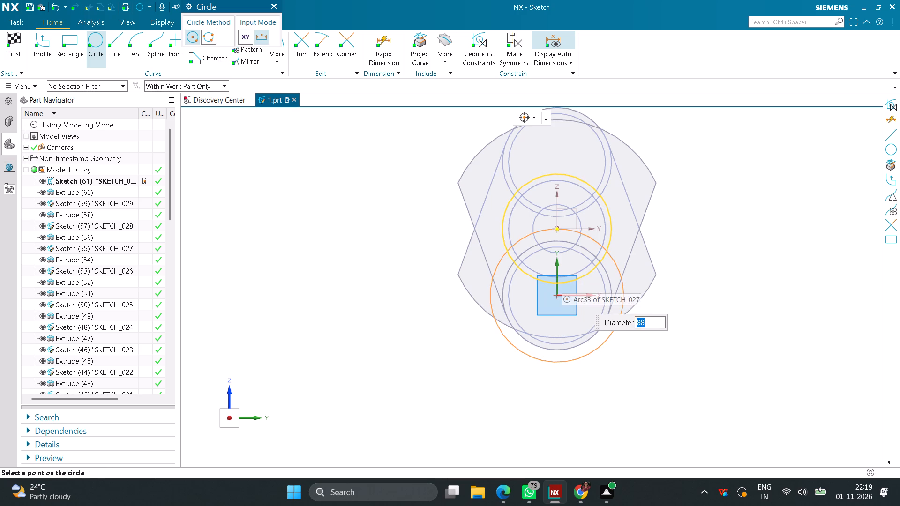
pyautogui.write('64')
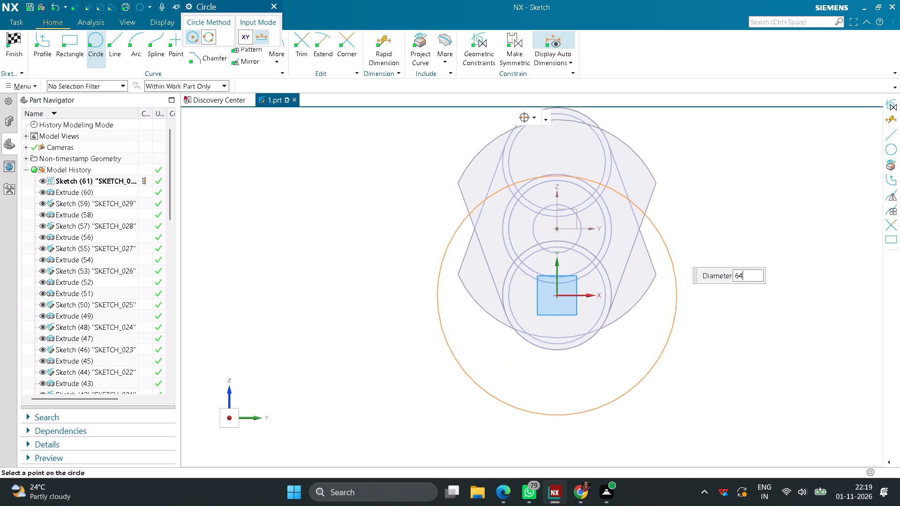
pyautogui.press('Return')
pyautogui.middleClick(387, 249)
pyautogui.scroll(1, 387, 249)
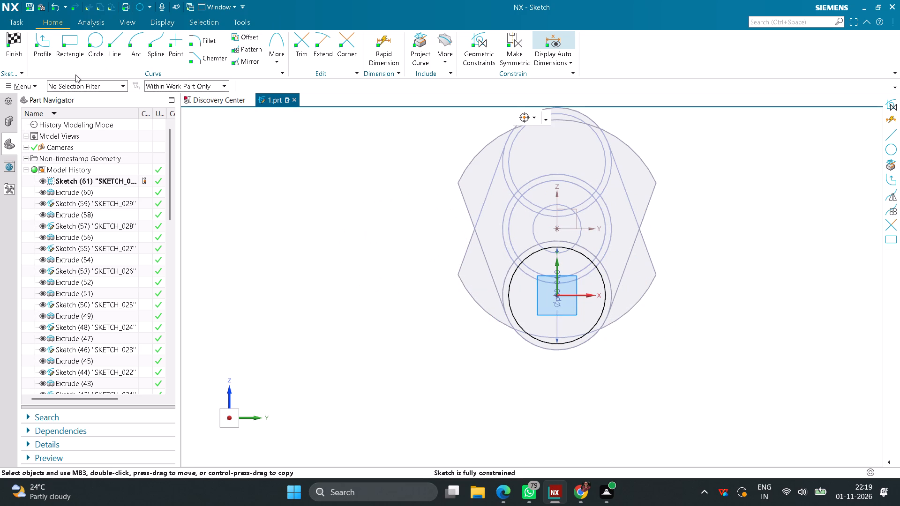
pyautogui.click(14, 45)
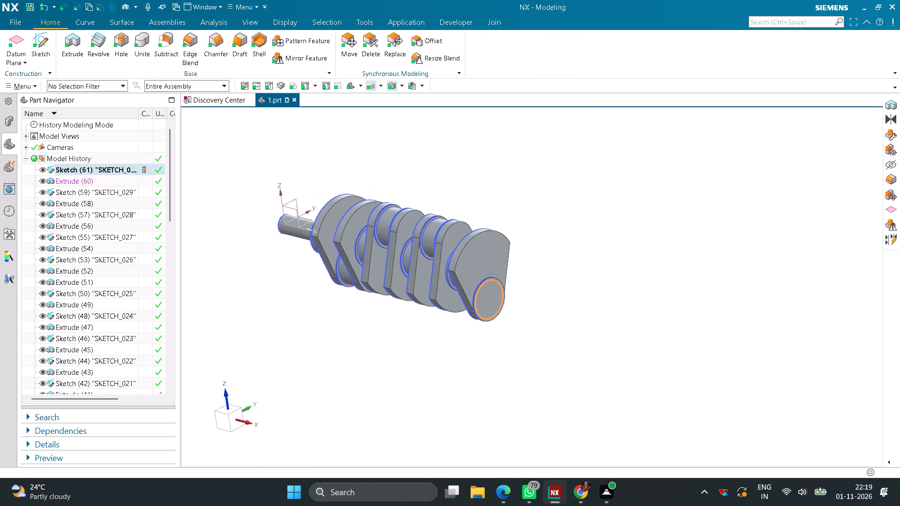
# Extrude the 64 mm circle 32 mm outward as the crankpin, united with the body.
pyautogui.click(80, 47)
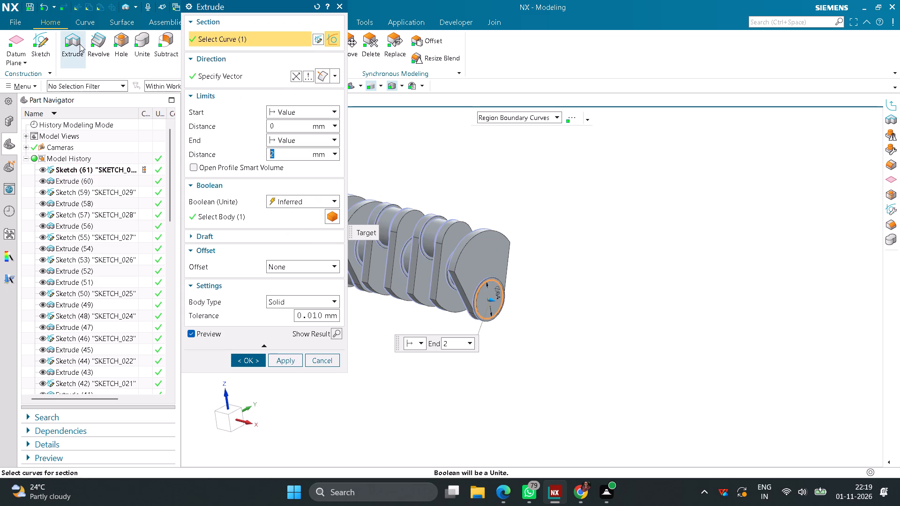
pyautogui.write('32')
pyautogui.press('Return')
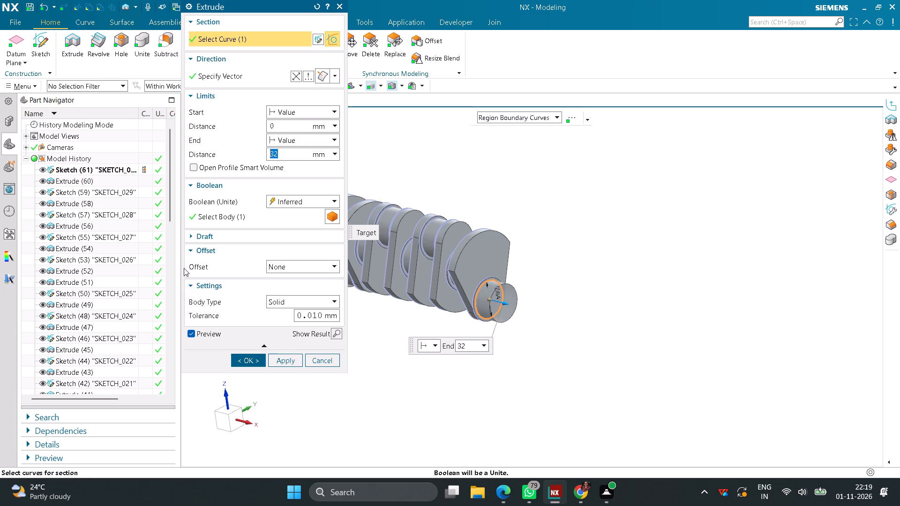
pyautogui.click(241, 357)
# Sketch a 72 mm diameter circle on the crankpin's end face, centred on the pin, and finish the sketch.
pyautogui.click(41, 40)
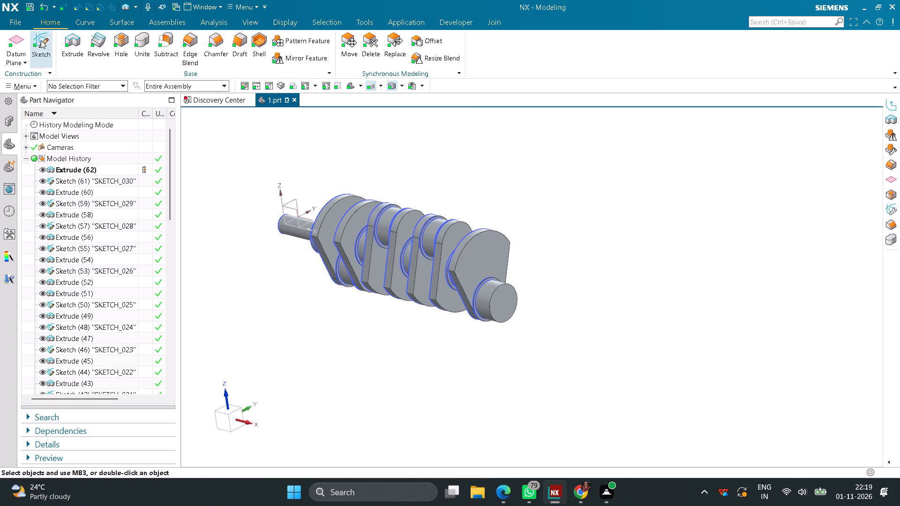
pyautogui.click(494, 309)
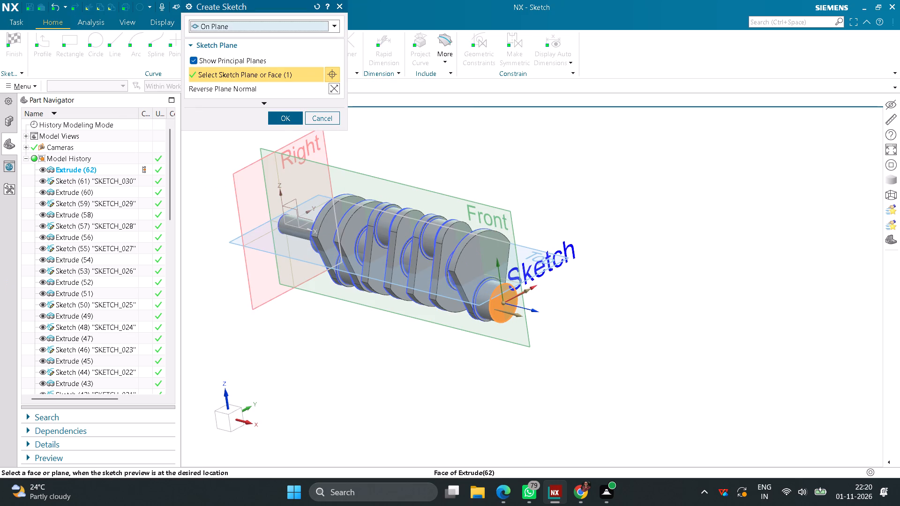
pyautogui.click(287, 118)
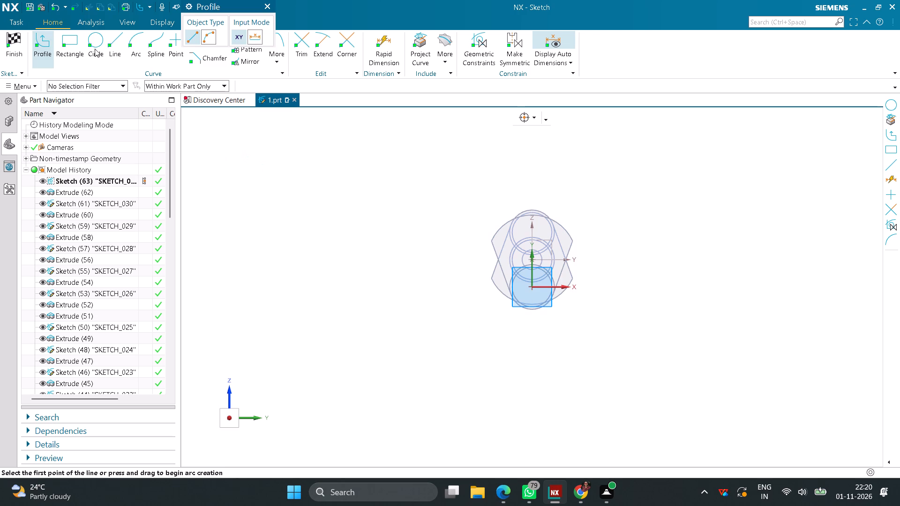
pyautogui.click(95, 48)
pyautogui.scroll(5, 547, 248)
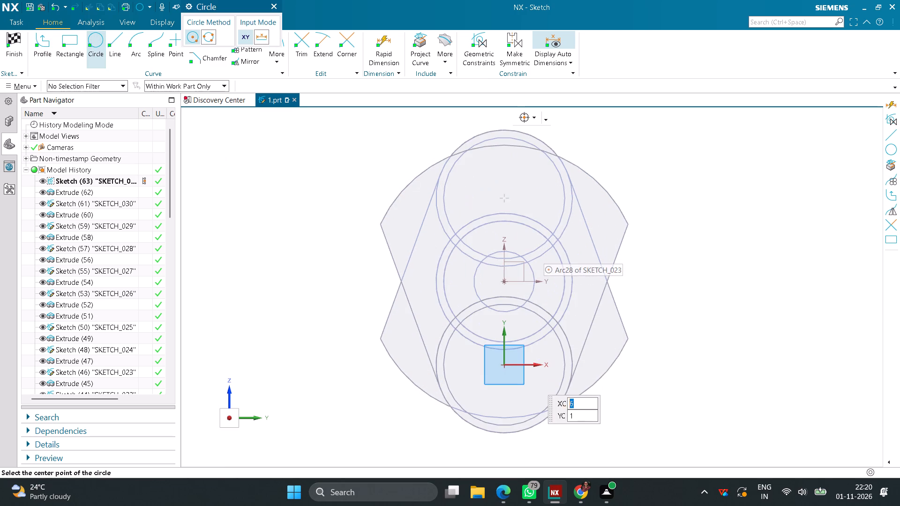
pyautogui.click(506, 363)
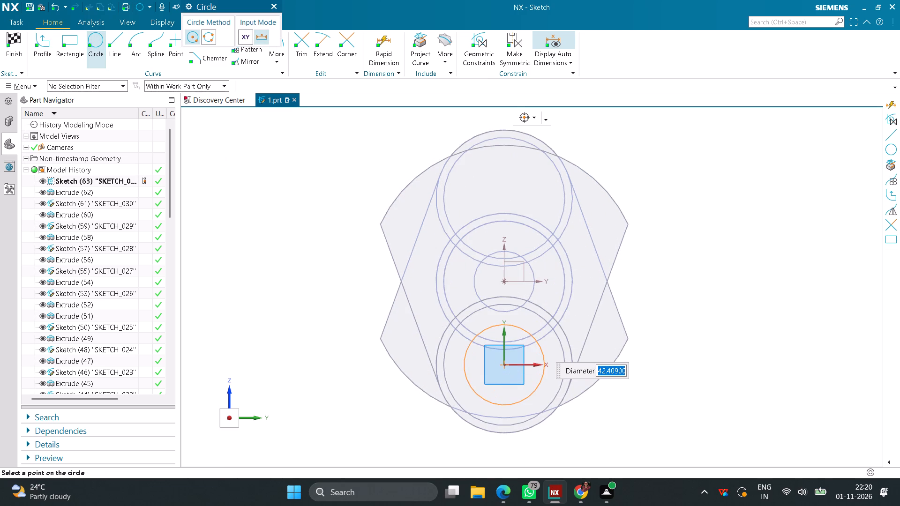
pyautogui.write('72')
pyautogui.press('Return')
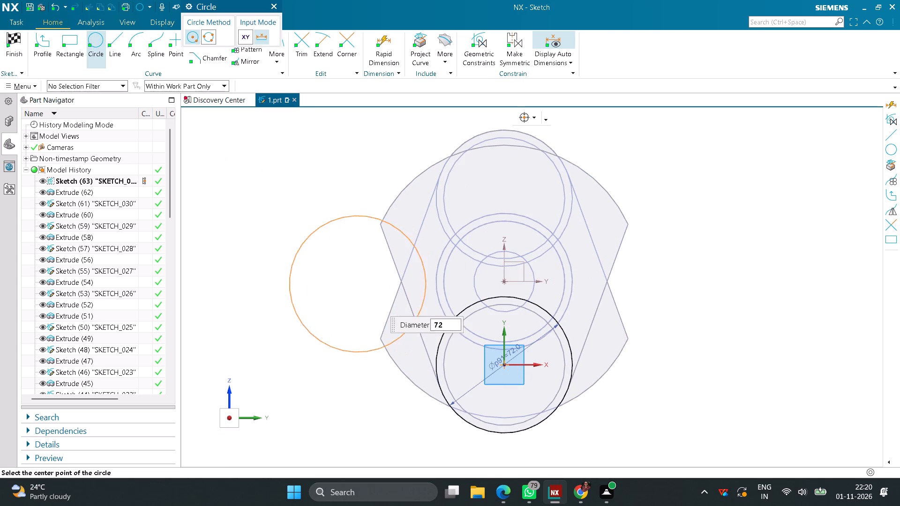
pyautogui.middleClick(331, 277)
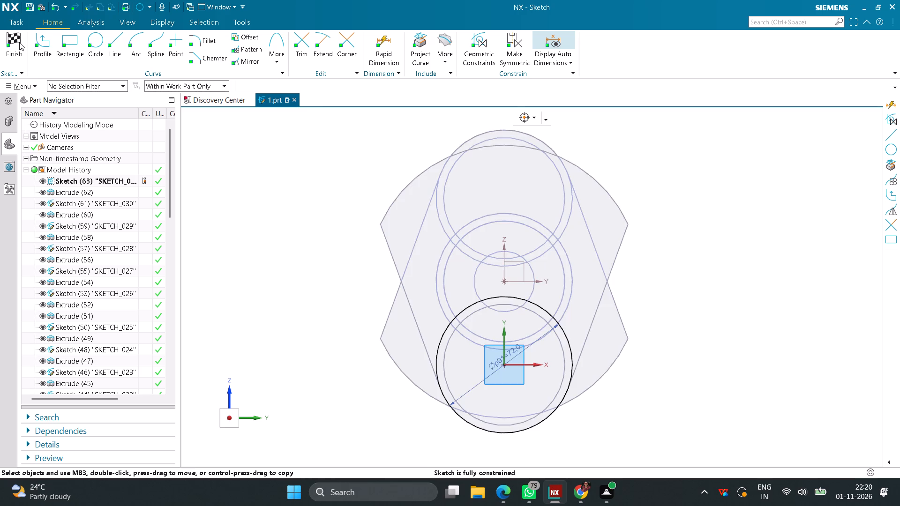
pyautogui.click(19, 42)
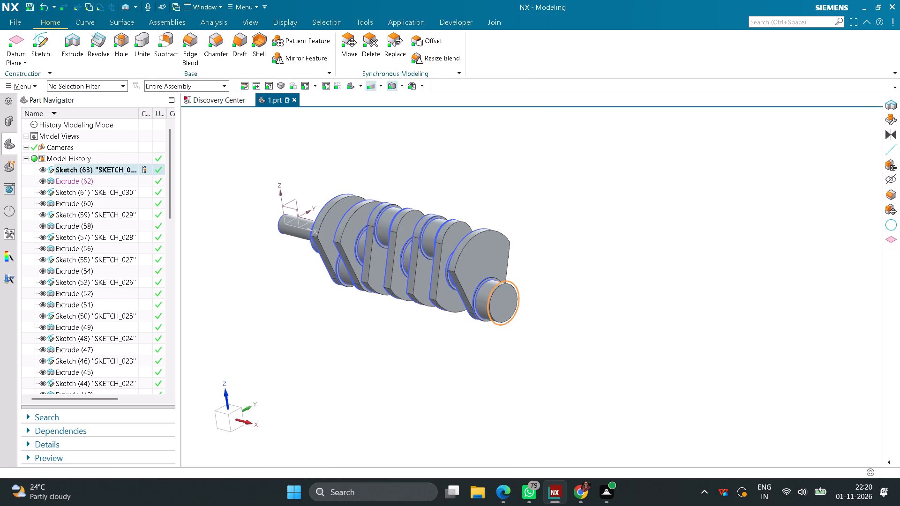
# Extrude the 72 mm circle 2 mm outward as the crankpin's end collar, united with the body.
pyautogui.click(80, 47)
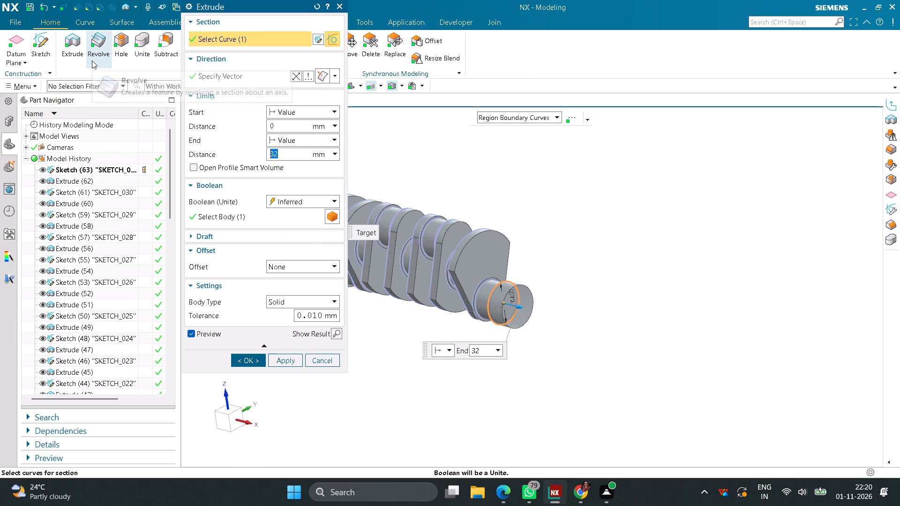
pyautogui.press('2')
pyautogui.press('Return')
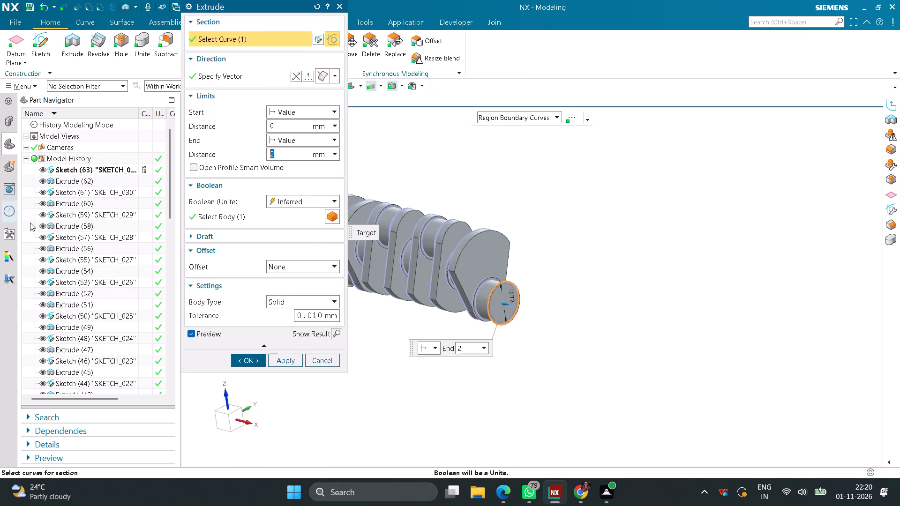
pyautogui.click(235, 358)
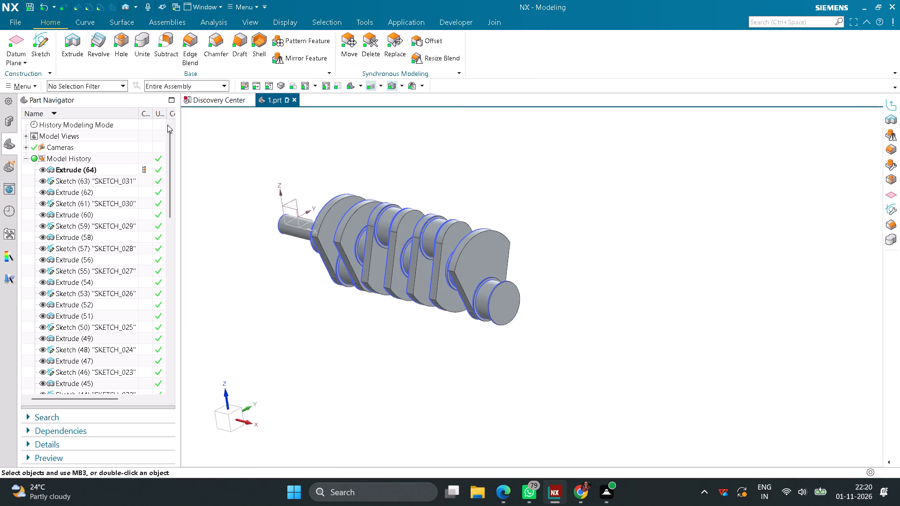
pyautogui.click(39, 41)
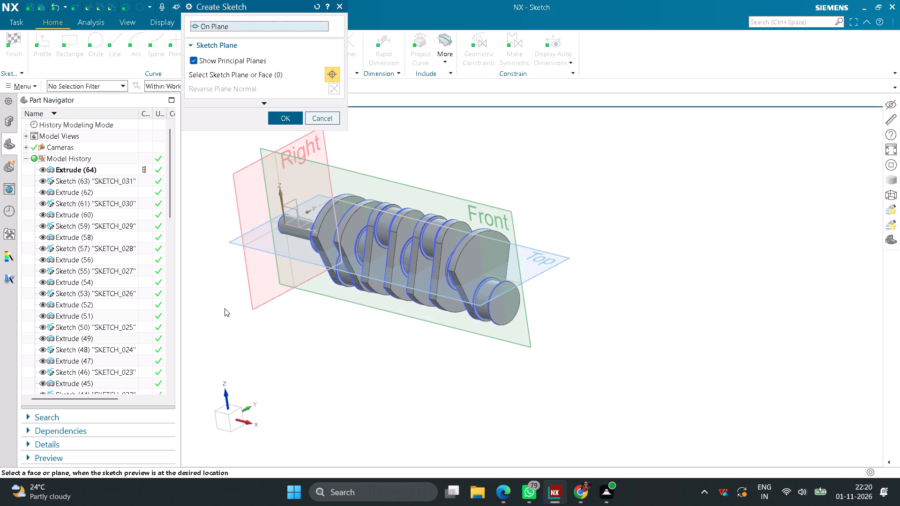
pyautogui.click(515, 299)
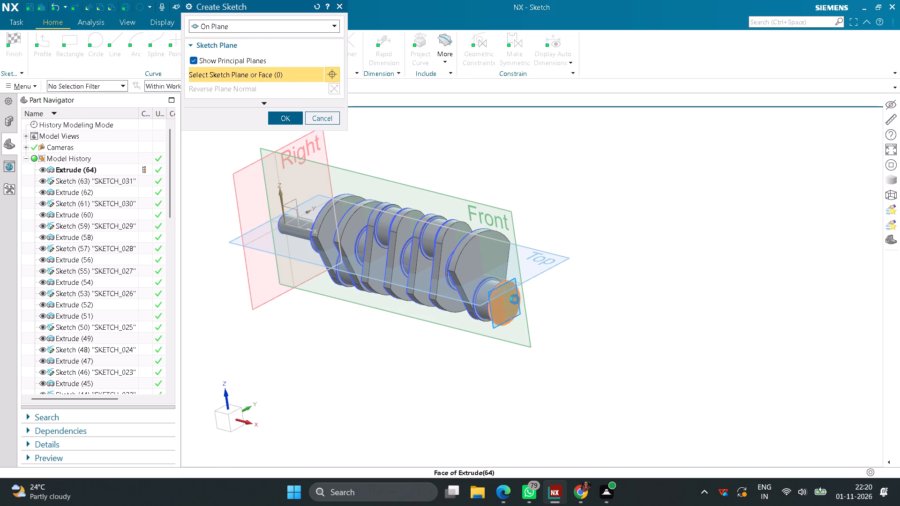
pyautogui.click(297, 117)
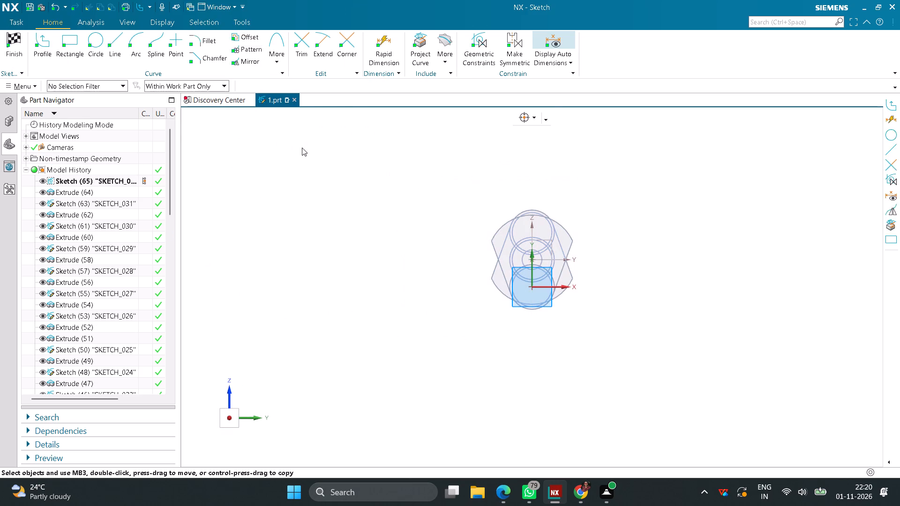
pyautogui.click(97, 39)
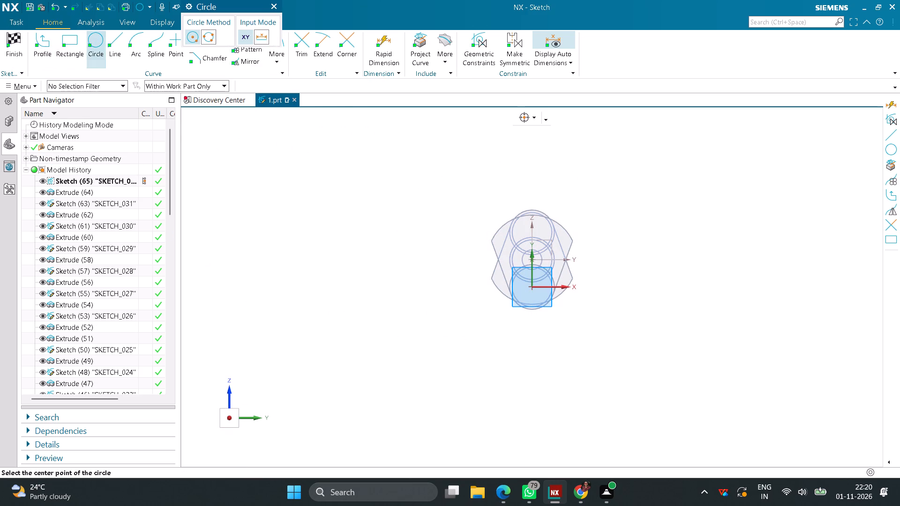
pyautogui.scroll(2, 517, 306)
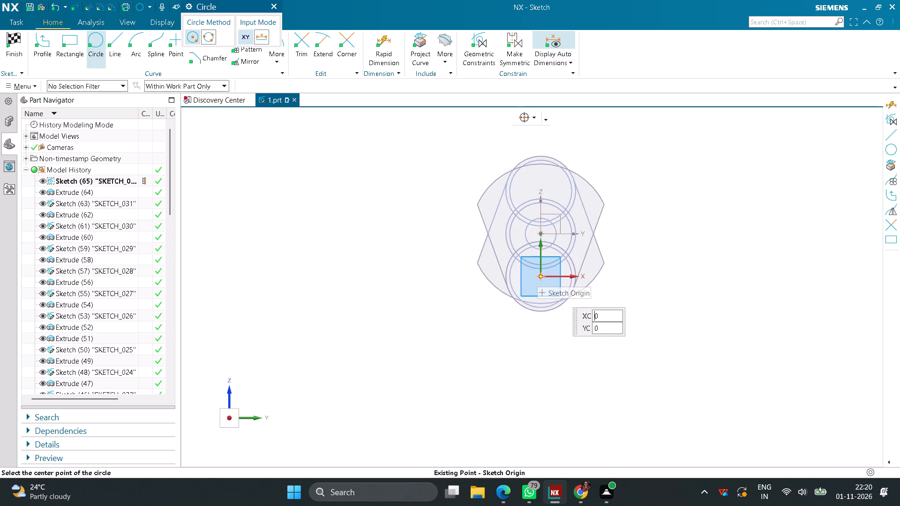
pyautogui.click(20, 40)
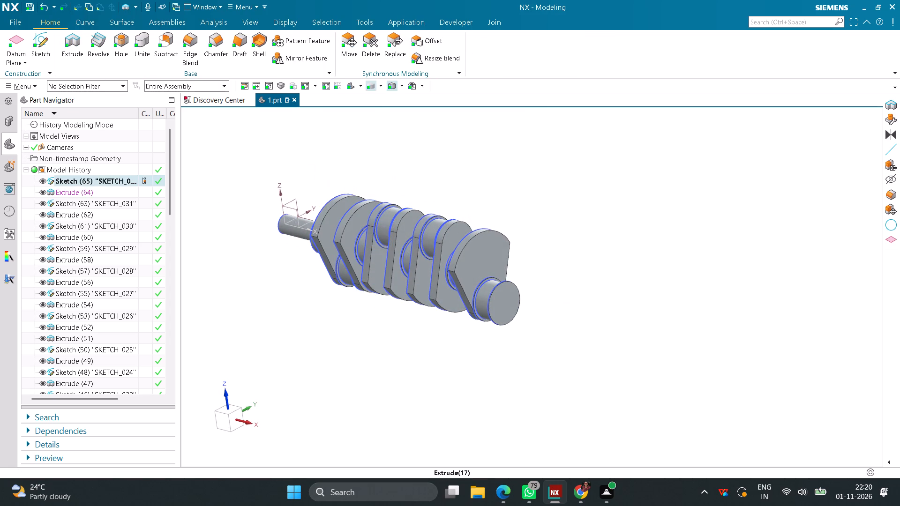
# Start a sketch on the end collar's outer face, project the outline of the web with the rounded lower end, and finish the sketch.
pyautogui.moveTo(466, 335); pyautogui.dragTo(472, 343, button='middle')
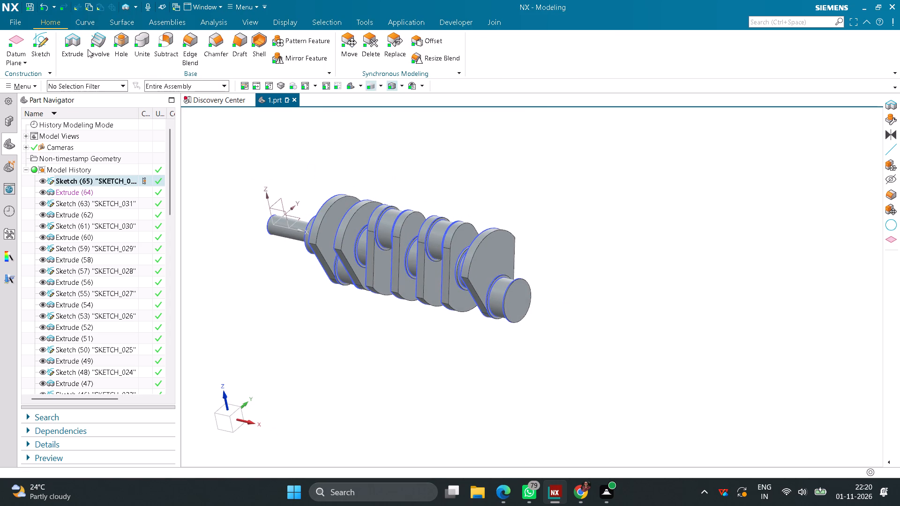
pyautogui.click(33, 43)
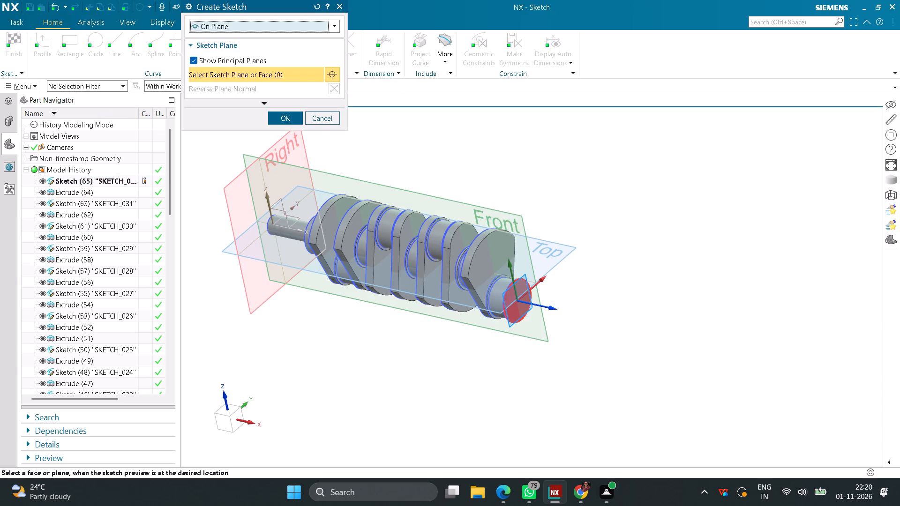
pyautogui.click(522, 316)
pyautogui.click(286, 120)
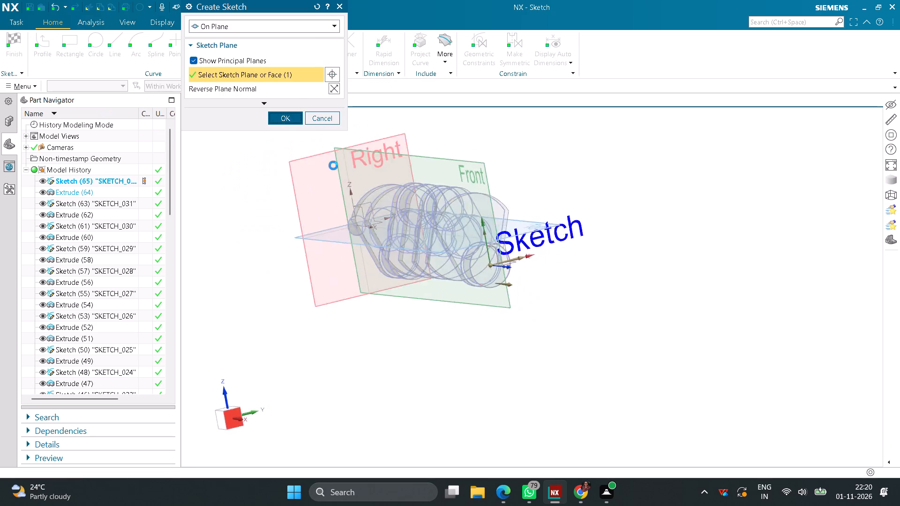
pyautogui.click(412, 50)
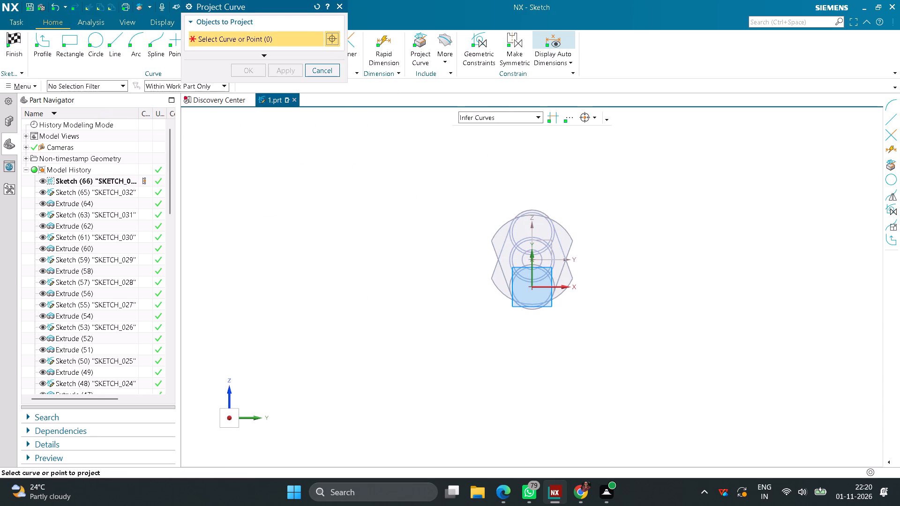
pyautogui.click(496, 229)
pyautogui.click(253, 76)
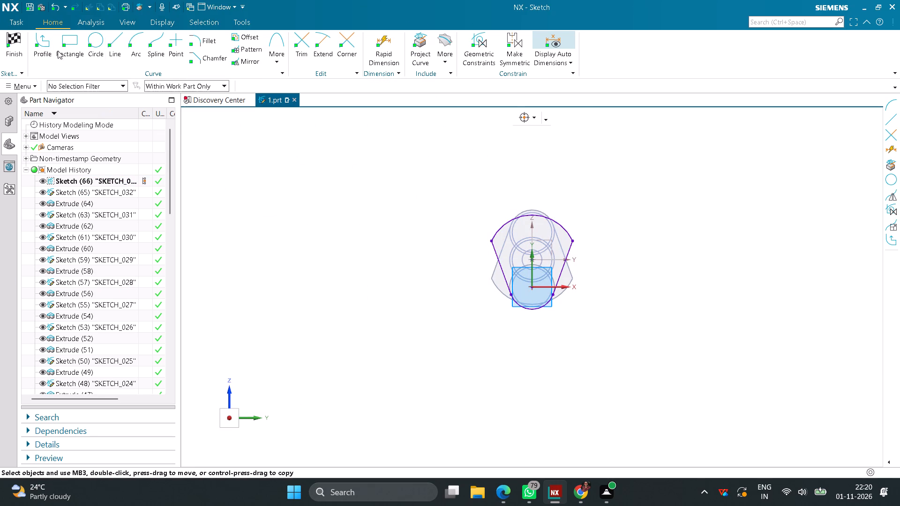
pyautogui.click(13, 41)
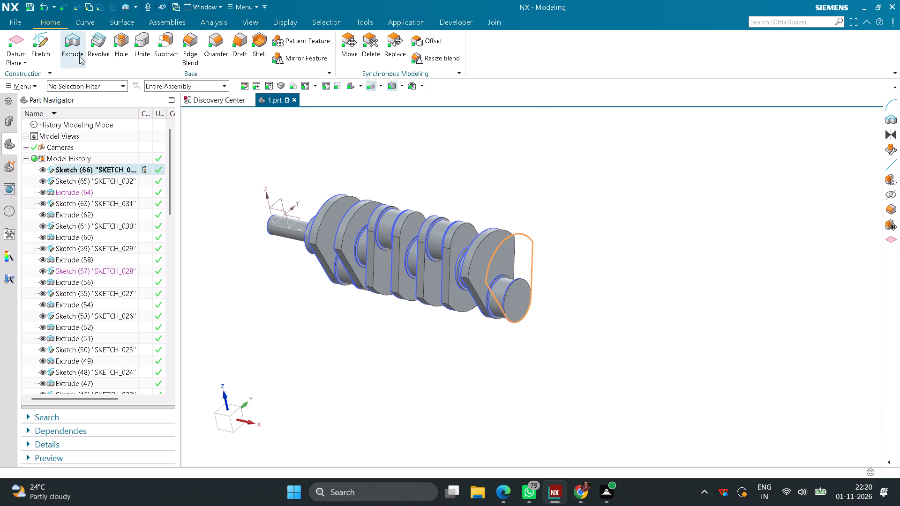
# Extrude the projected web outline 15 mm outward as the web beyond the crankpin, united with the body.
pyautogui.click(75, 48)
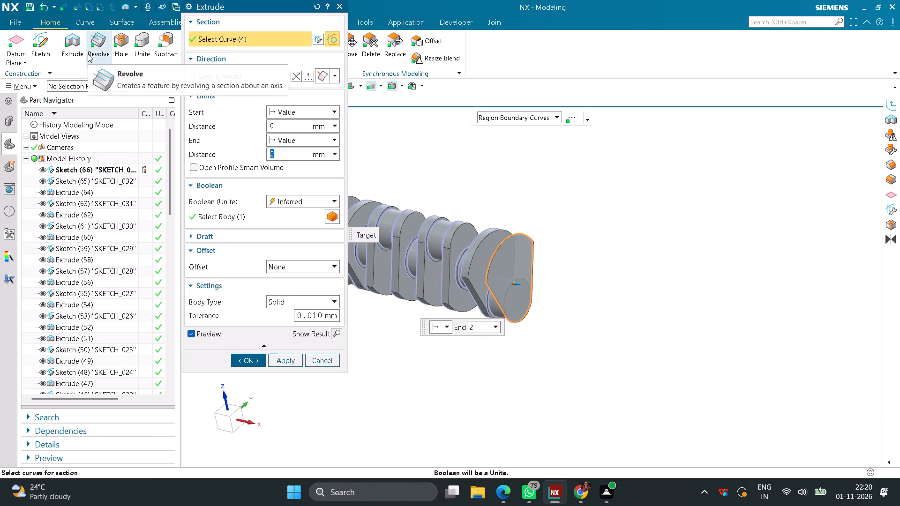
pyautogui.write('15')
pyautogui.press('Return')
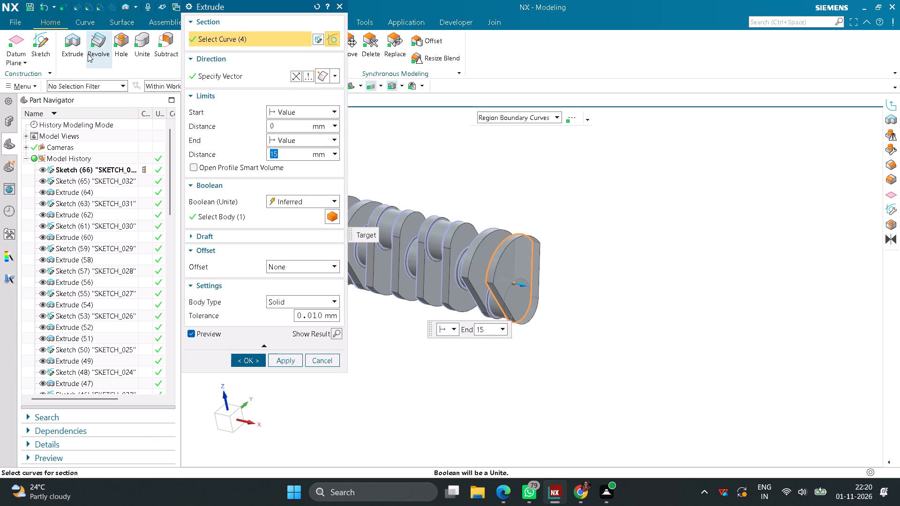
pyautogui.click(262, 354)
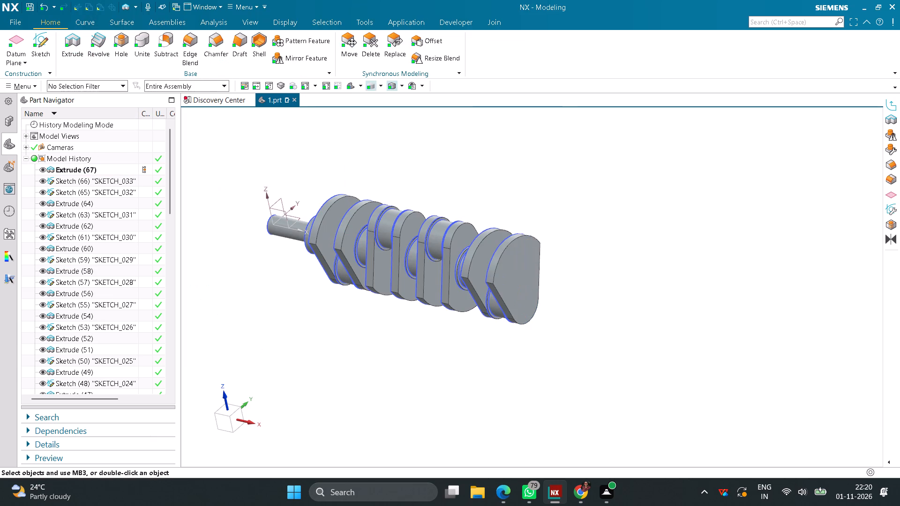
# Sketch a 72 mm diameter circle on the new web's outer face, centred on the shaft axis, and finish the sketch.
pyautogui.click(51, 43)
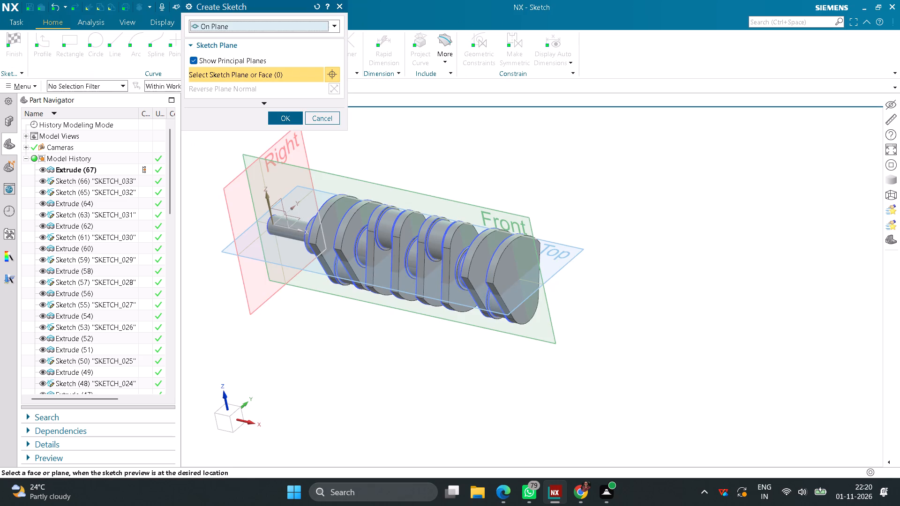
pyautogui.click(502, 277)
pyautogui.click(287, 113)
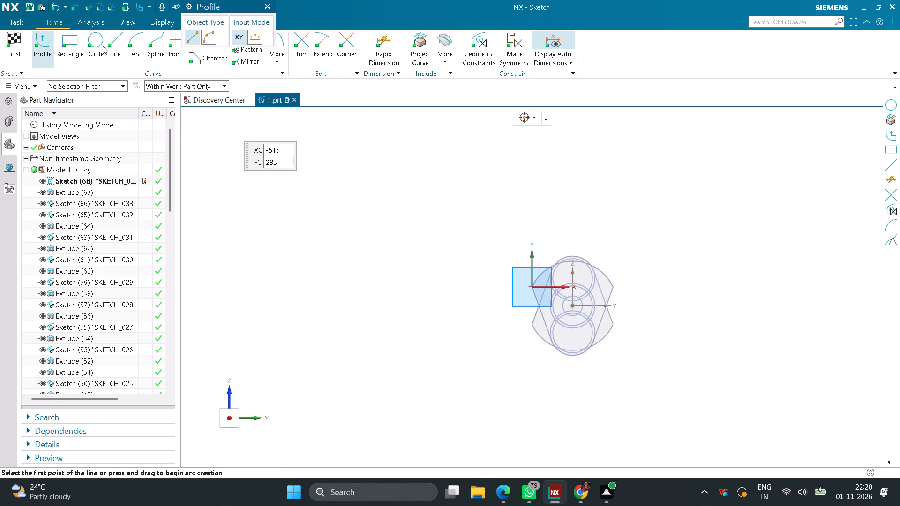
pyautogui.click(101, 45)
pyautogui.click(573, 305)
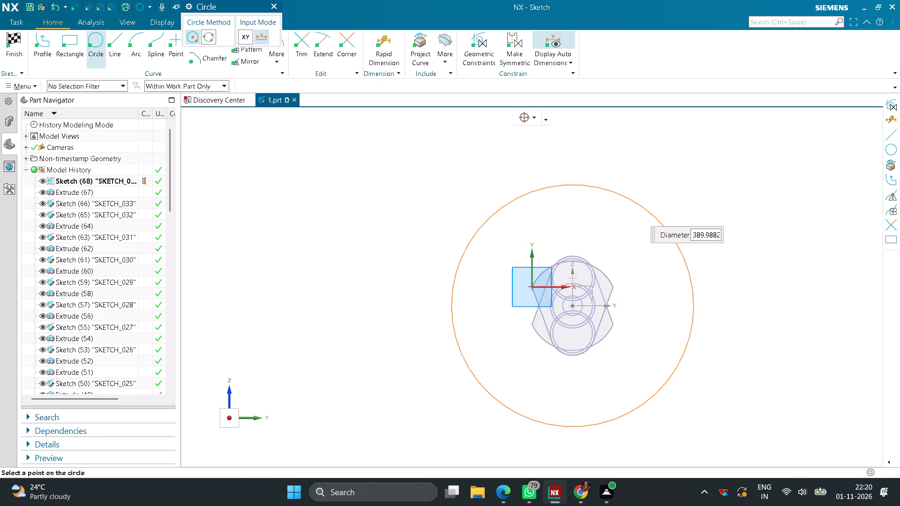
pyautogui.write('72')
pyautogui.press('Return')
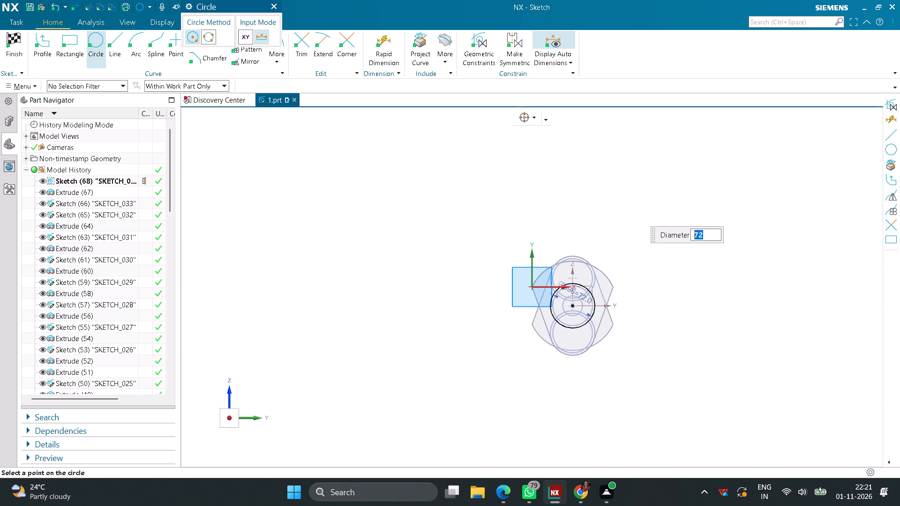
pyautogui.middleClick(331, 229)
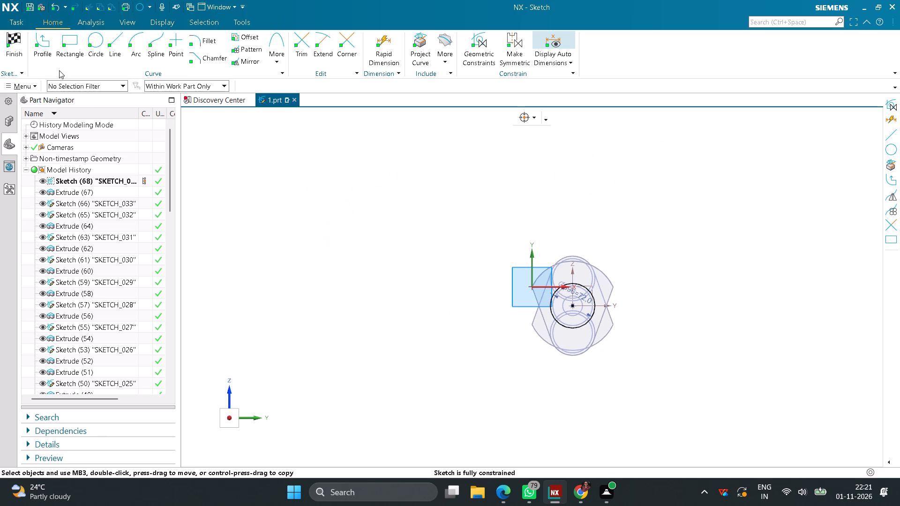
pyautogui.click(10, 41)
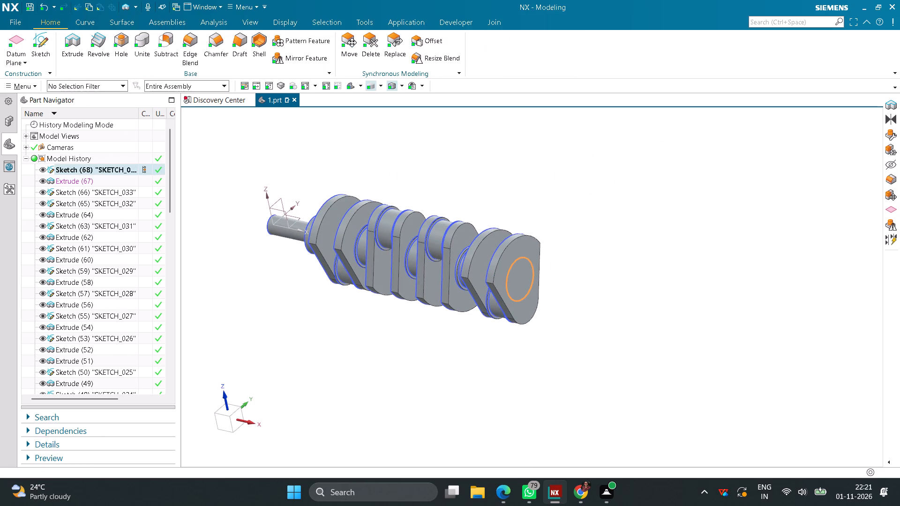
# Extrude the 72 mm circle 2 mm outward as a collar on the web, united with the body.
pyautogui.click(74, 48)
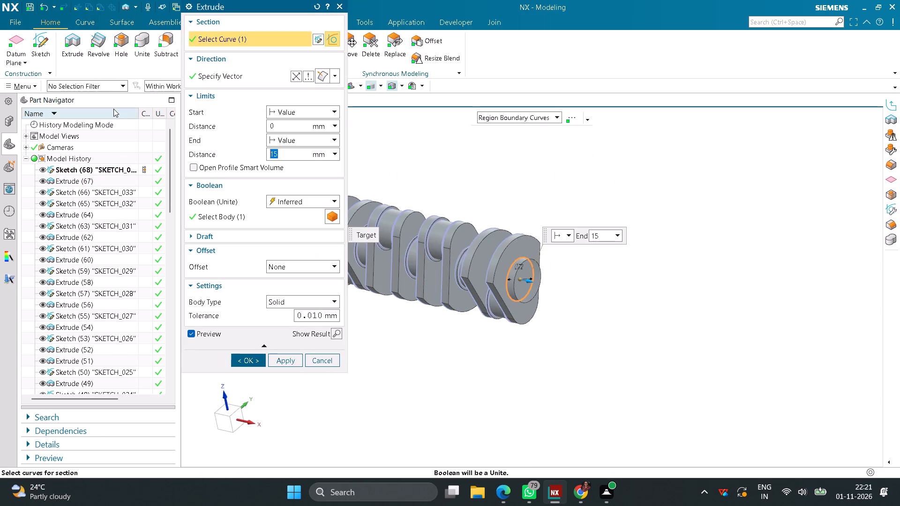
pyautogui.press('2')
pyautogui.press('Return')
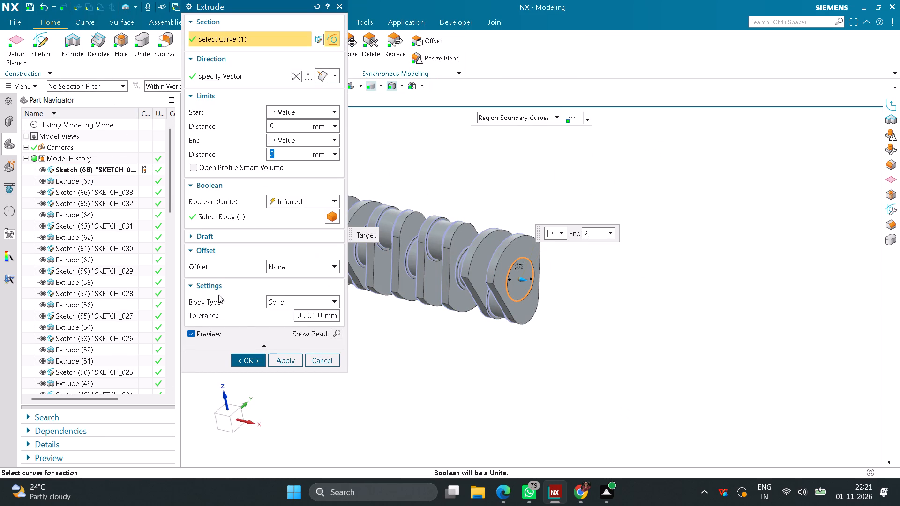
pyautogui.click(262, 357)
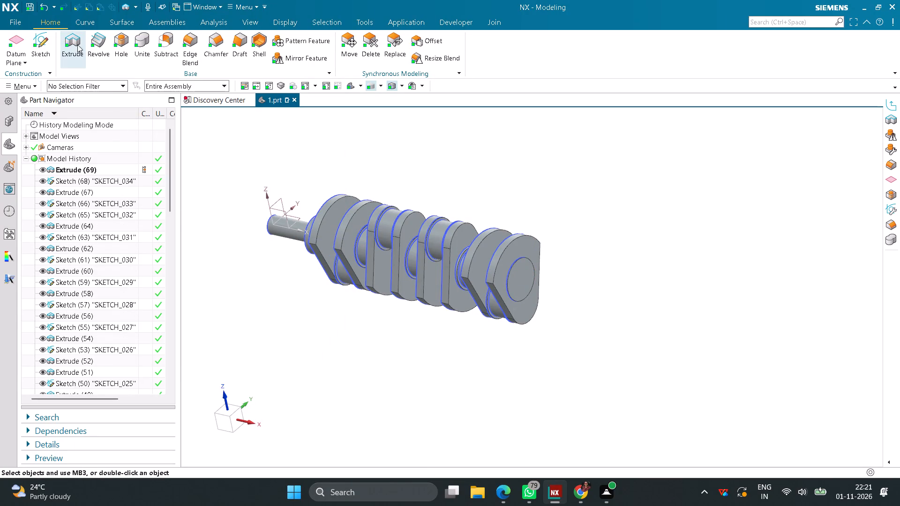
# Sketch a 64 mm diameter circle on the collar's outer face, centred on the shaft axis, and finish the sketch.
pyautogui.click(46, 40)
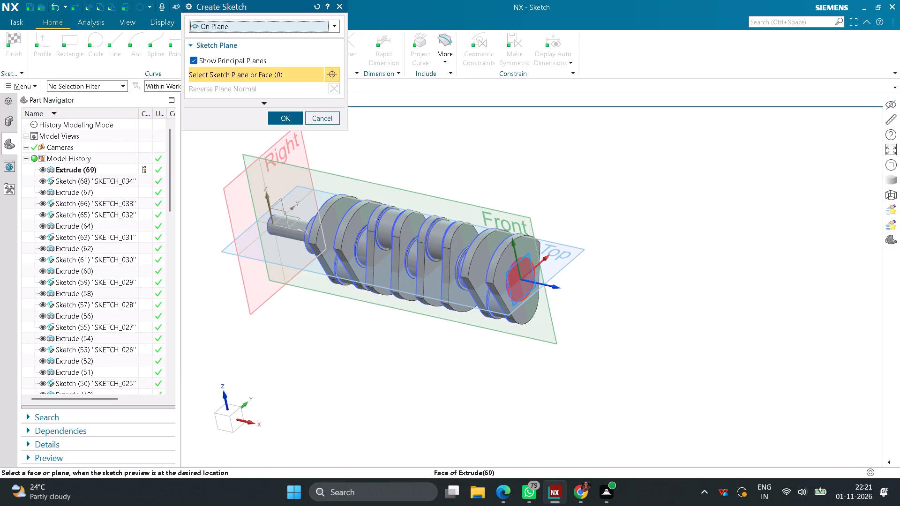
pyautogui.click(511, 285)
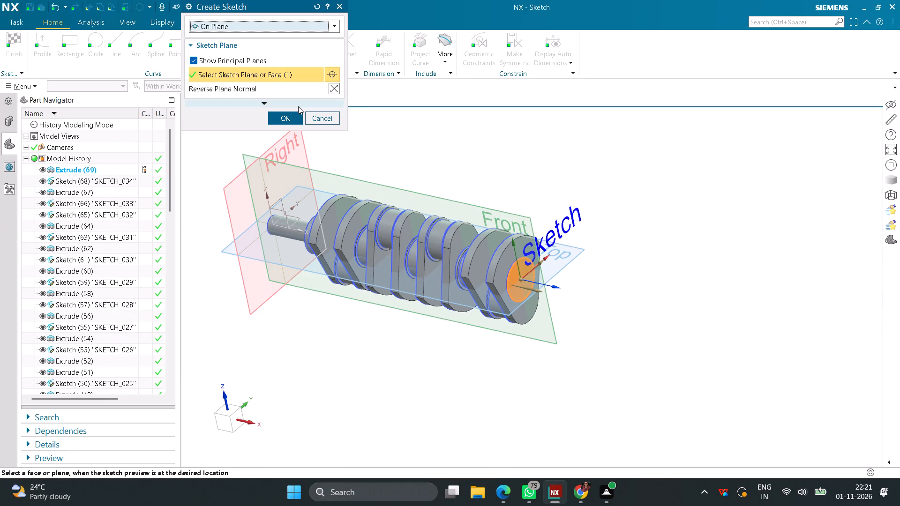
pyautogui.click(296, 113)
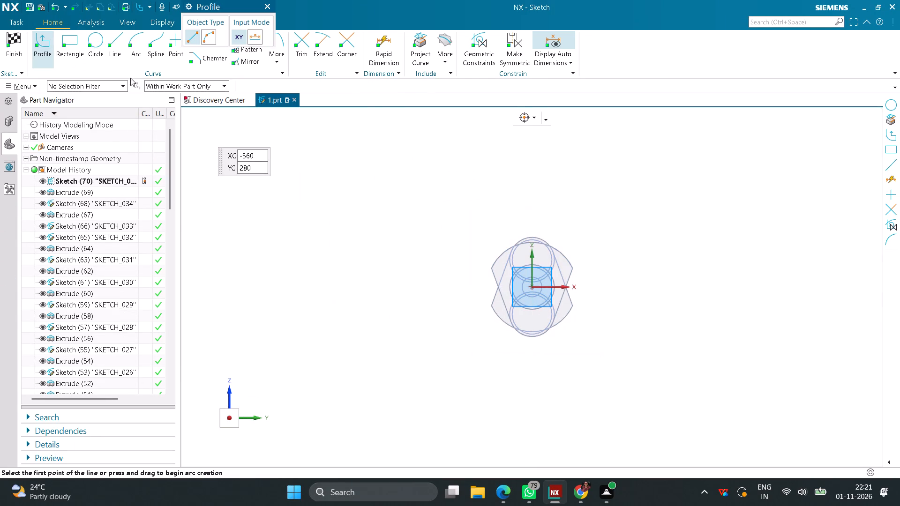
pyautogui.click(90, 39)
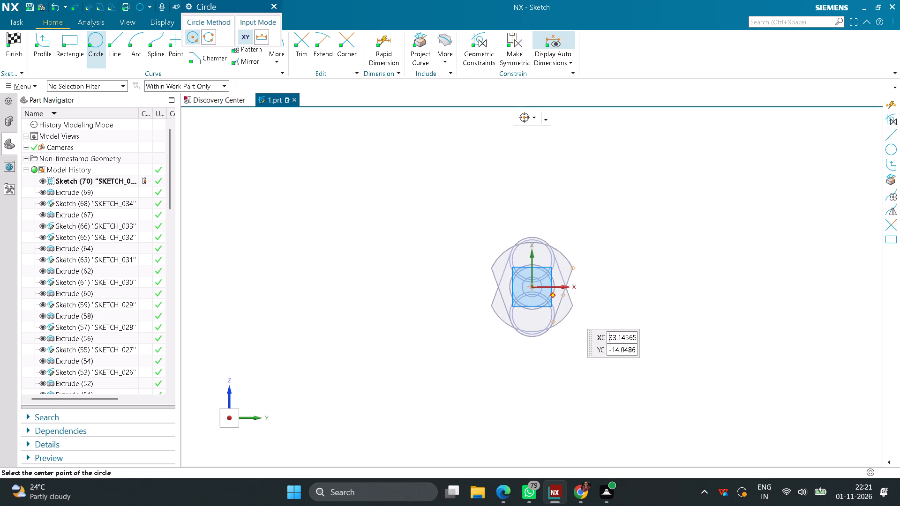
pyautogui.scroll(2, 553, 295)
pyautogui.click(527, 283)
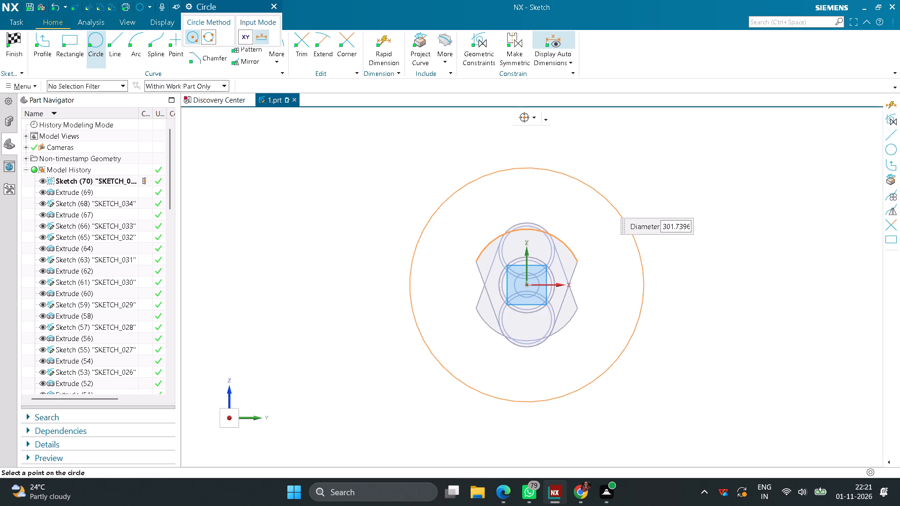
pyautogui.write('64')
pyautogui.press('Return')
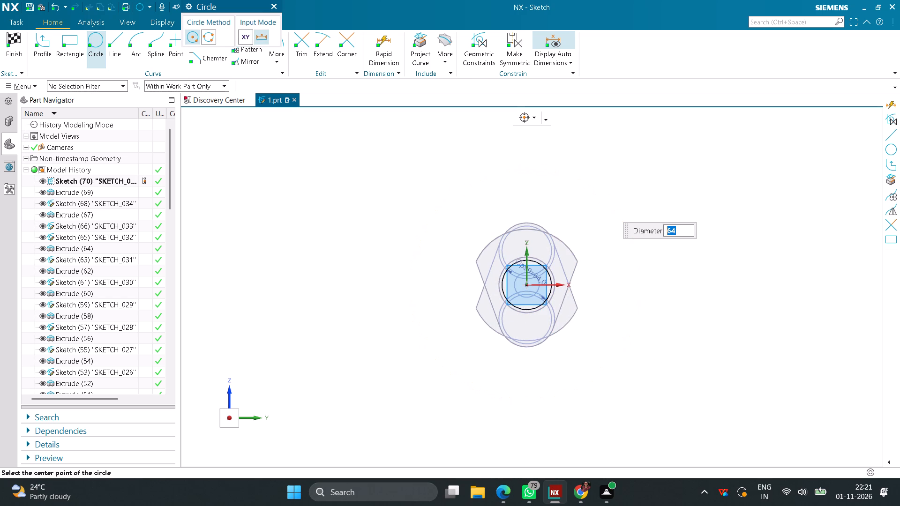
pyautogui.middleClick(380, 302)
pyautogui.scroll(1, 380, 302)
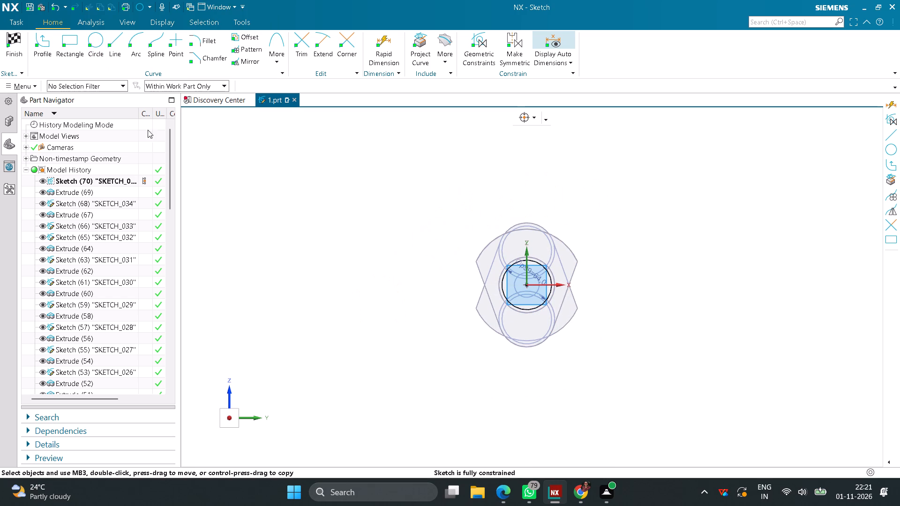
pyautogui.click(19, 41)
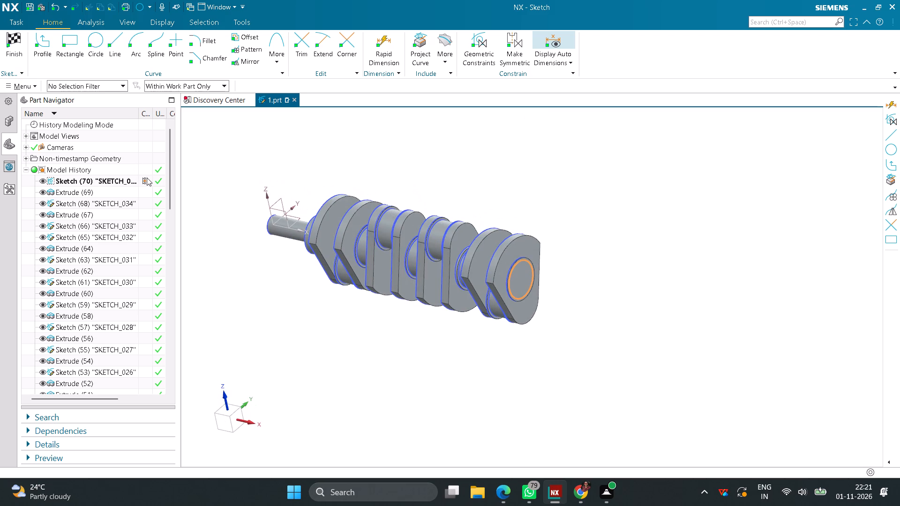
# Extrude the 64 mm circle 32 mm outward as the main journal, united with the body.
pyautogui.click(77, 35)
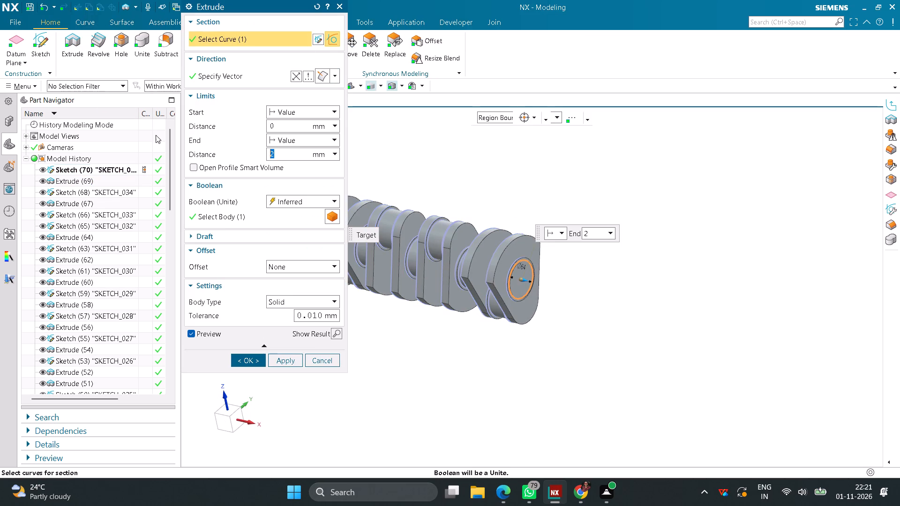
pyautogui.write('32')
pyautogui.press('Return')
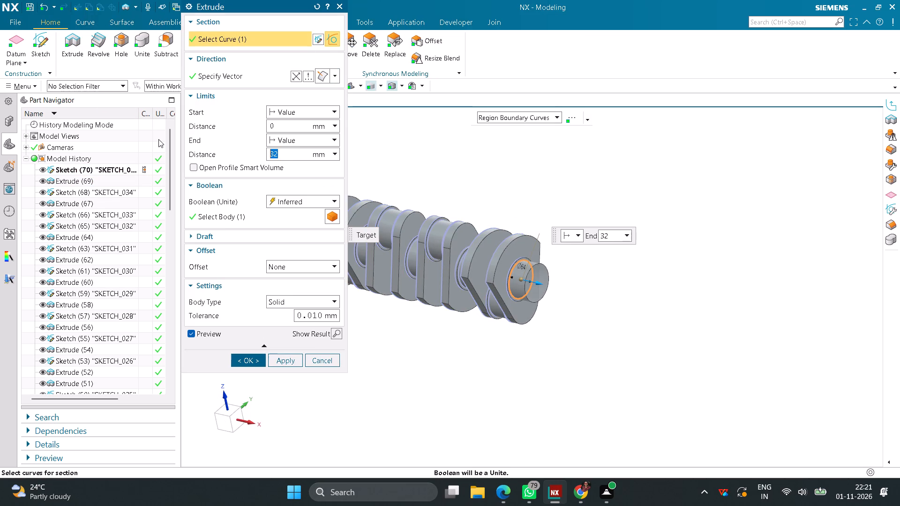
pyautogui.click(258, 361)
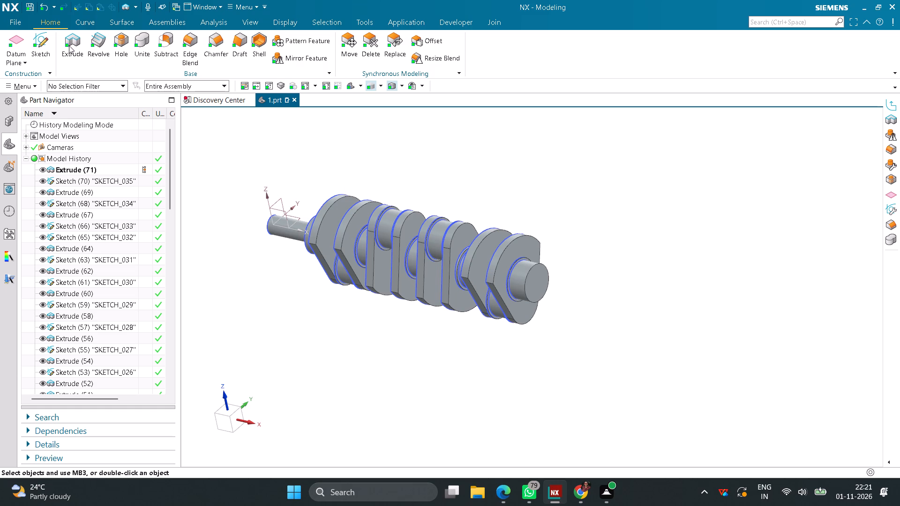
# Sketch a 72 mm diameter circle on the journal's end face, centred on the shaft axis, and finish the sketch.
pyautogui.click(45, 45)
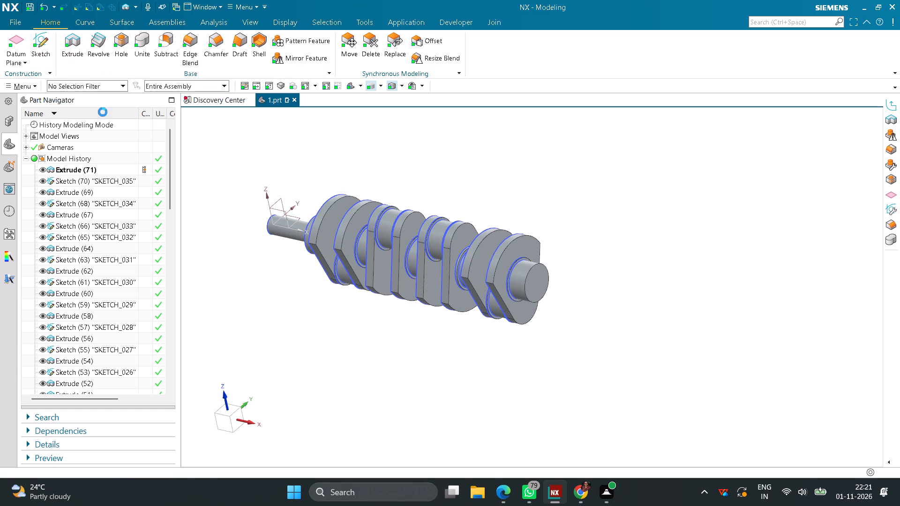
pyautogui.click(537, 293)
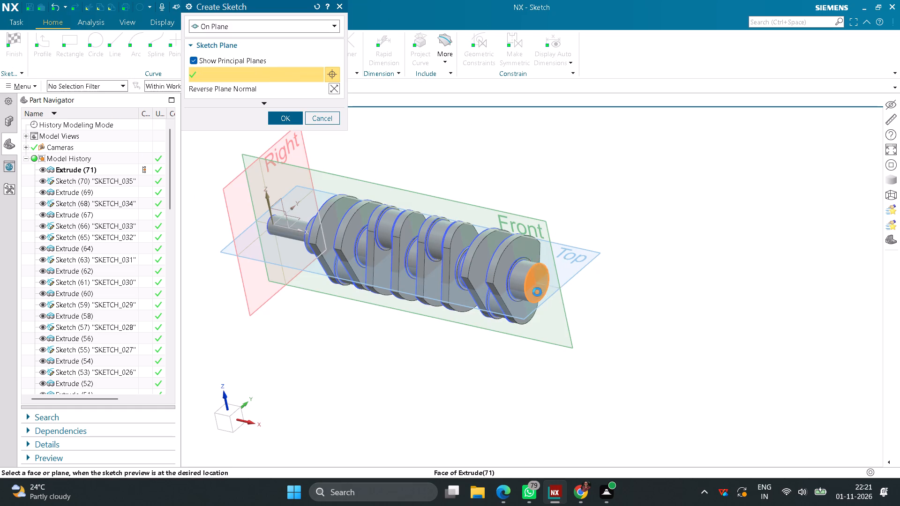
pyautogui.click(292, 120)
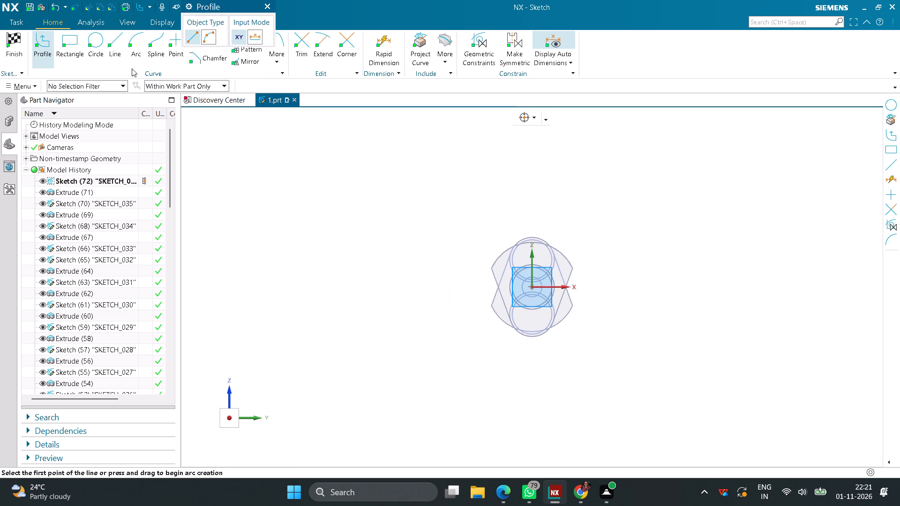
pyautogui.click(97, 50)
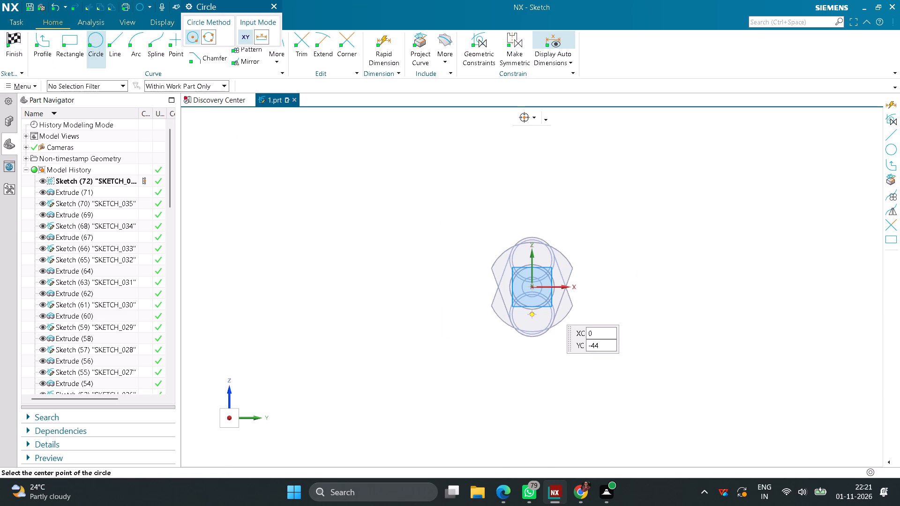
pyautogui.click(533, 286)
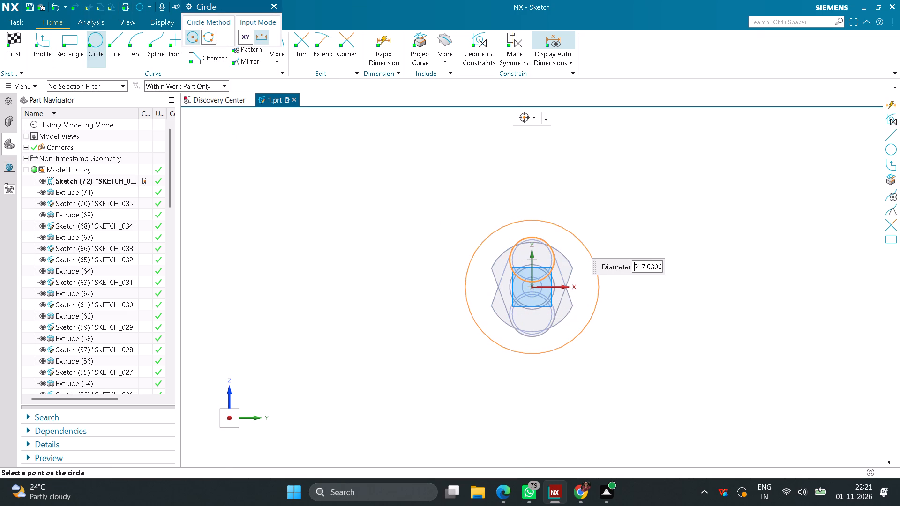
pyautogui.write('72')
pyautogui.press('Return')
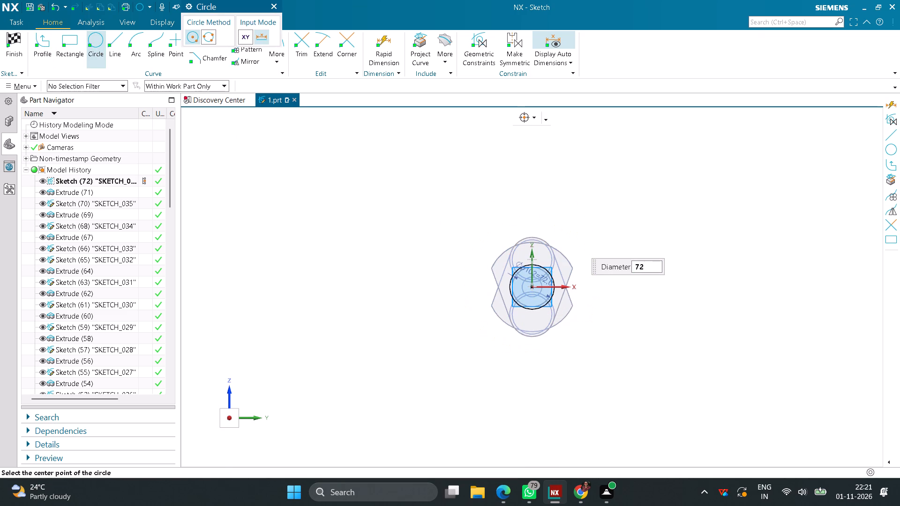
pyautogui.middleClick(401, 248)
pyautogui.click(18, 41)
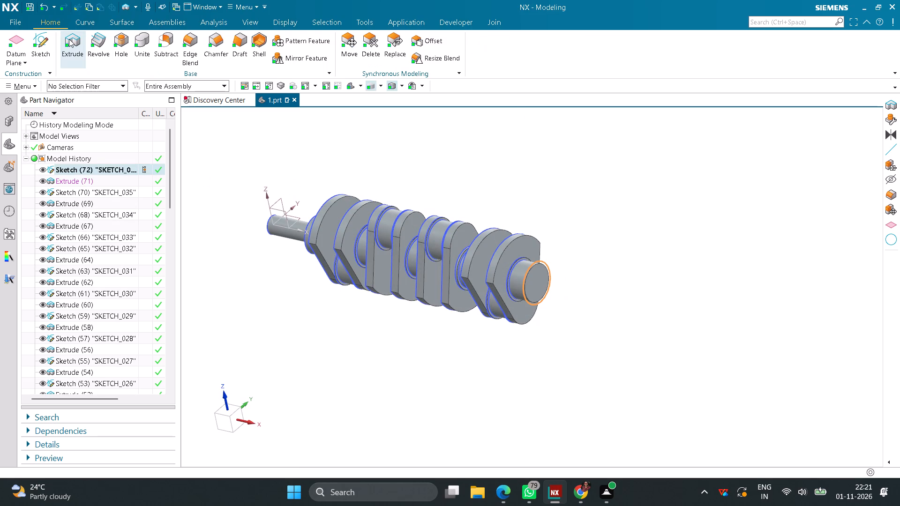
# Extrude the 72 mm circle 2 mm outward as the journal's end collar, united with the body.
pyautogui.click(69, 39)
pyautogui.press('2')
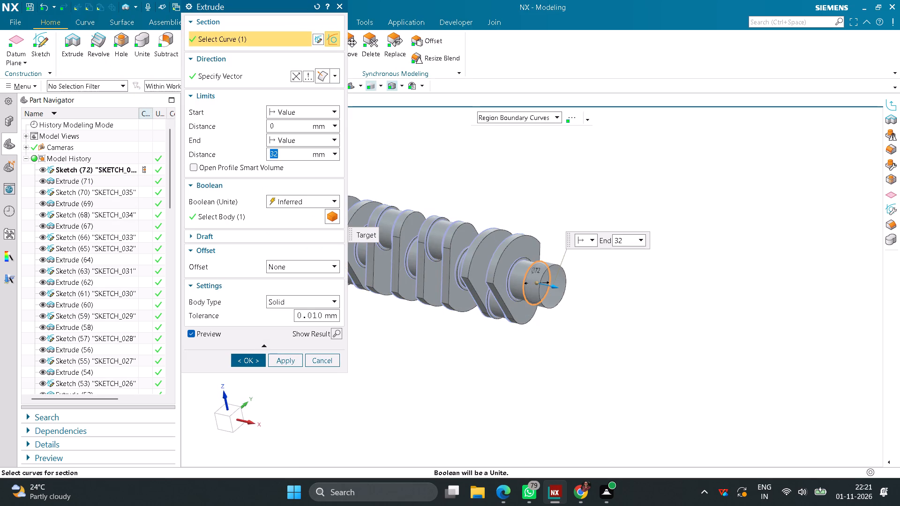
pyautogui.press('Return')
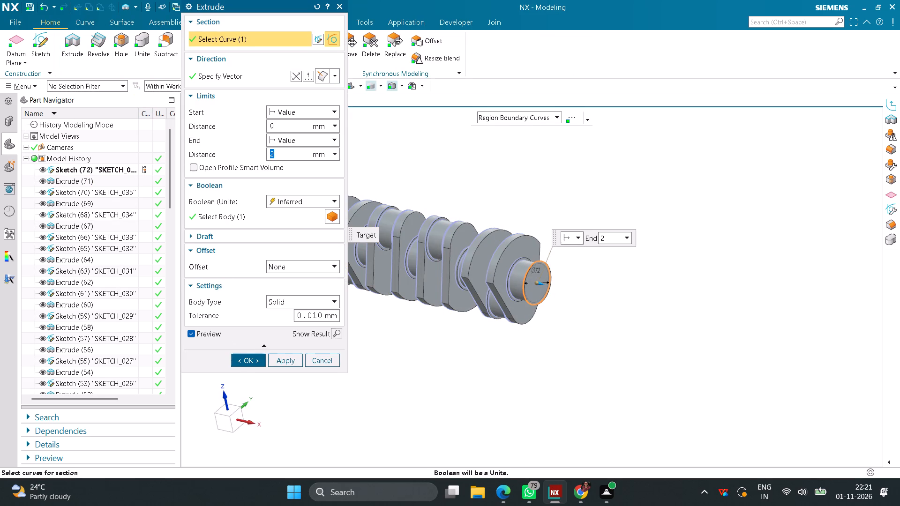
pyautogui.click(247, 361)
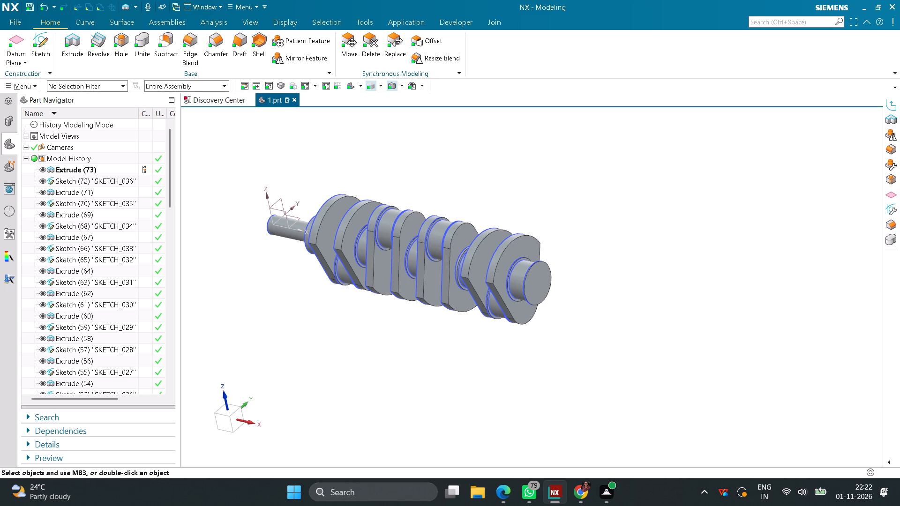
# Sketch a 100 mm diameter circle on the end collar's outer face, centred on the shaft axis, and finish the sketch.
pyautogui.click(44, 55)
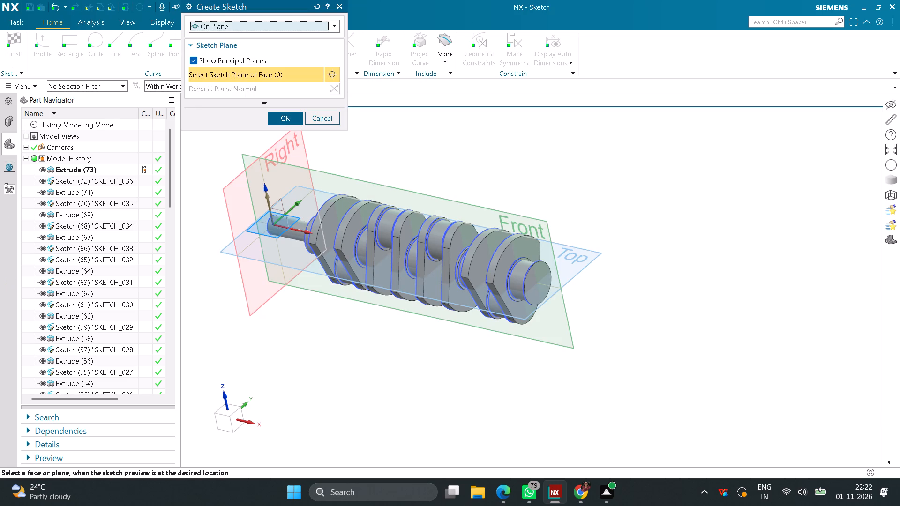
pyautogui.click(539, 295)
pyautogui.click(289, 120)
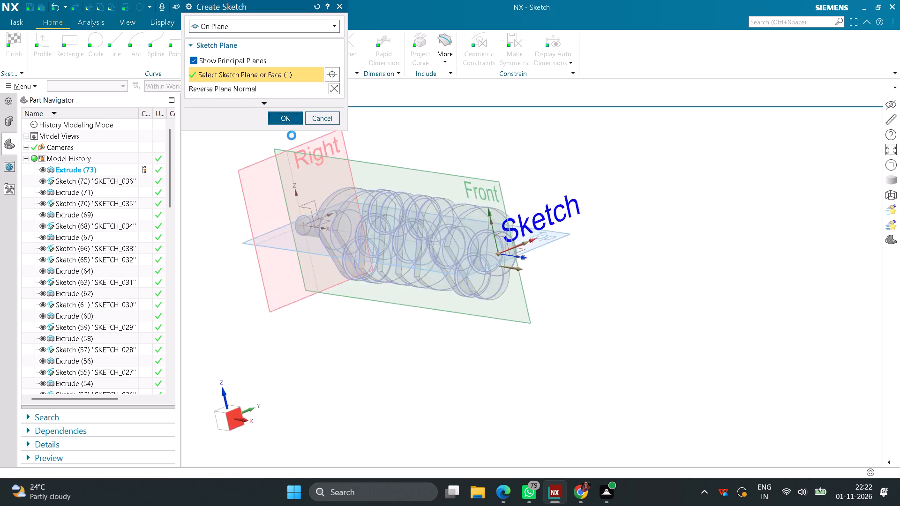
pyautogui.click(95, 42)
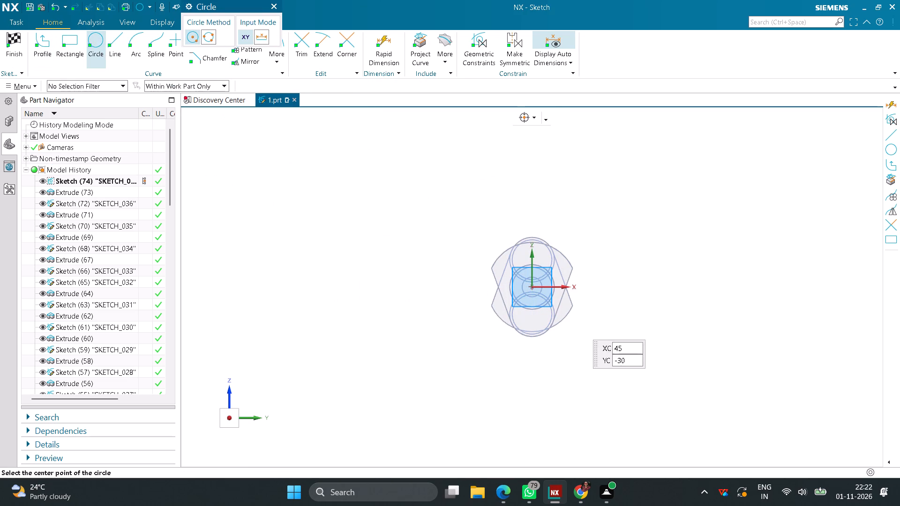
pyautogui.click(533, 288)
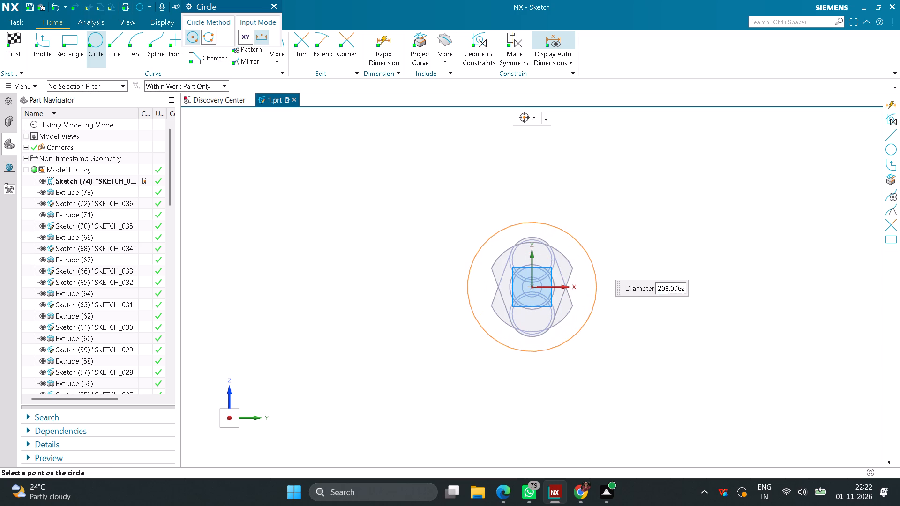
pyautogui.write('100')
pyautogui.press('Return')
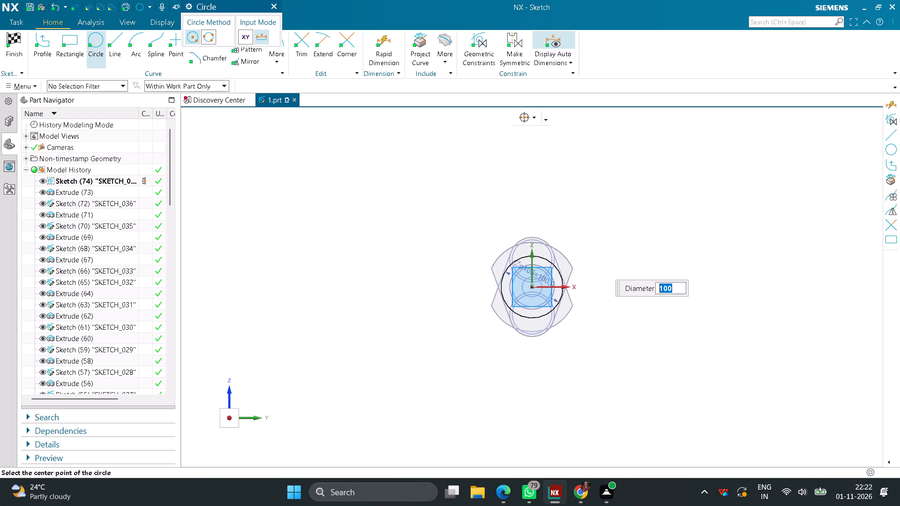
pyautogui.middleClick(579, 203)
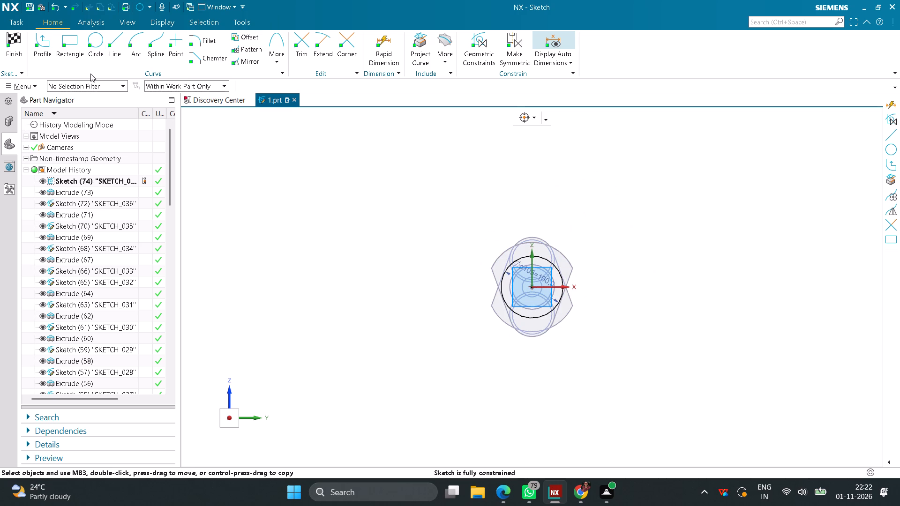
pyautogui.click(6, 38)
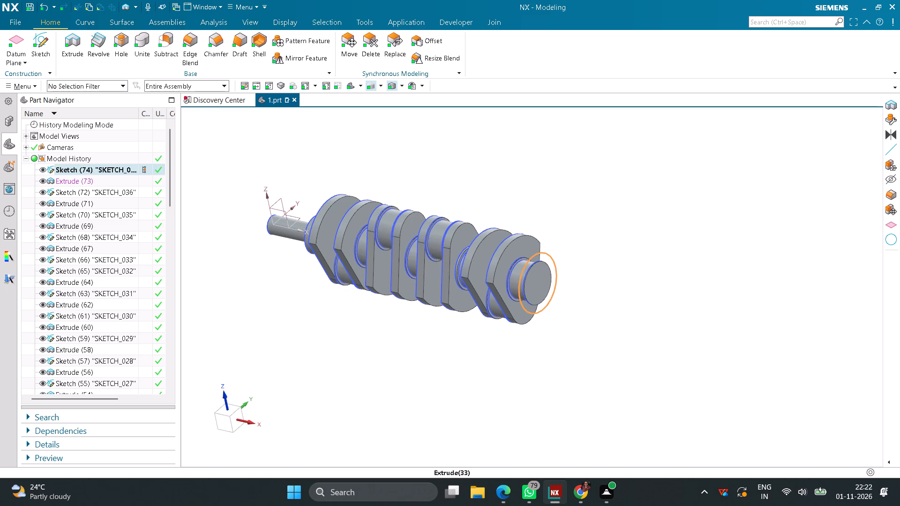
# Extrude the 100 mm circle 15 mm outward as the end flange, united with the body.
pyautogui.click(70, 45)
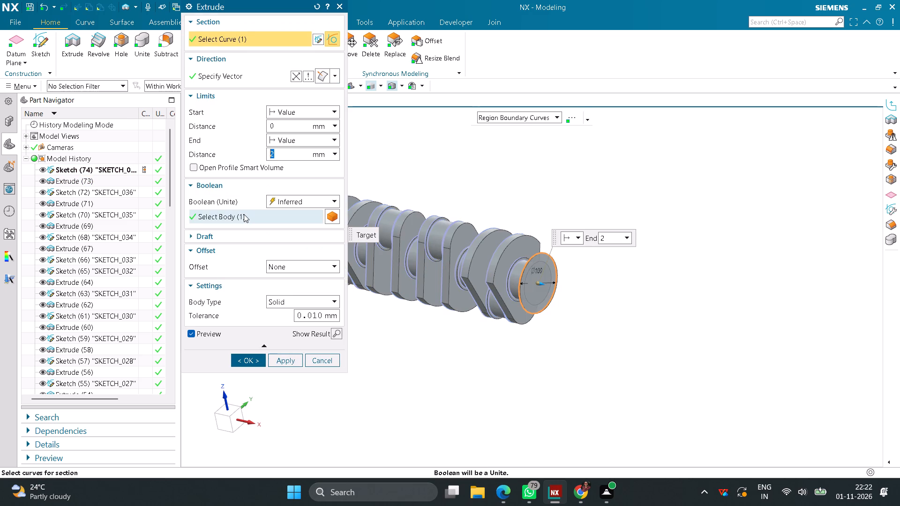
pyautogui.write('15')
pyautogui.press('Return')
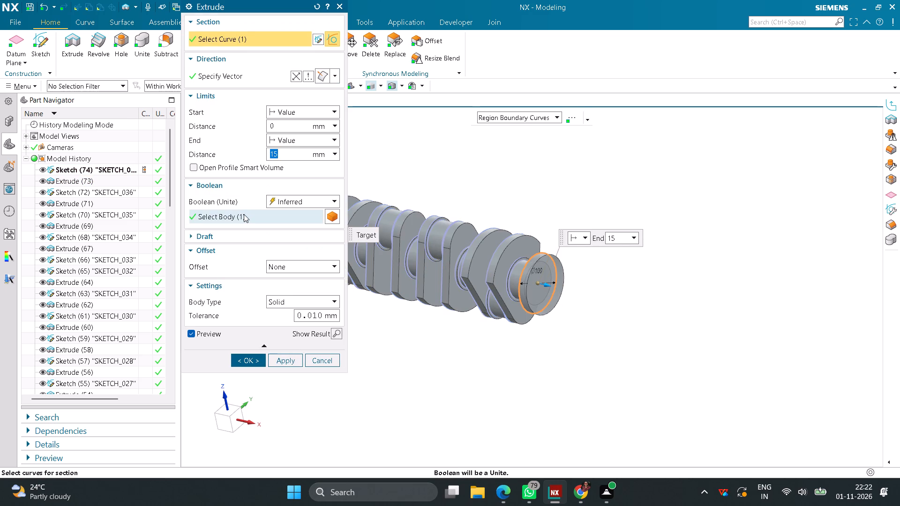
pyautogui.click(258, 356)
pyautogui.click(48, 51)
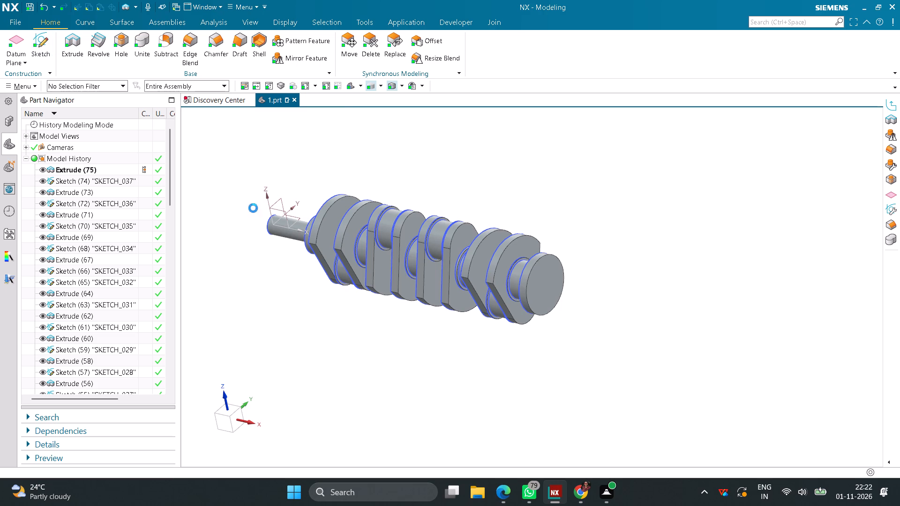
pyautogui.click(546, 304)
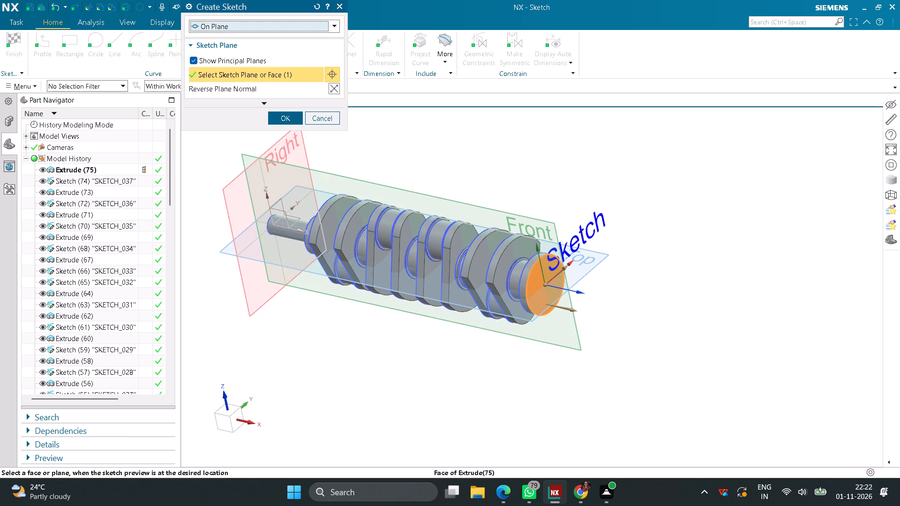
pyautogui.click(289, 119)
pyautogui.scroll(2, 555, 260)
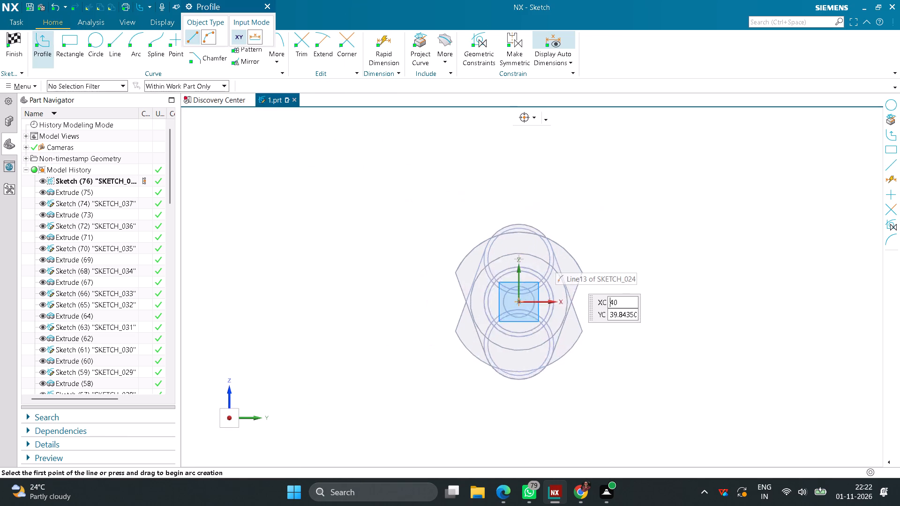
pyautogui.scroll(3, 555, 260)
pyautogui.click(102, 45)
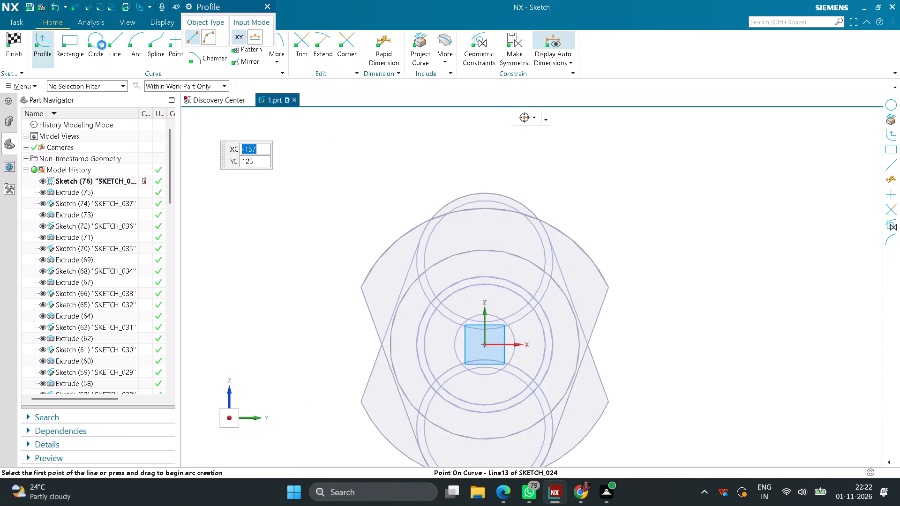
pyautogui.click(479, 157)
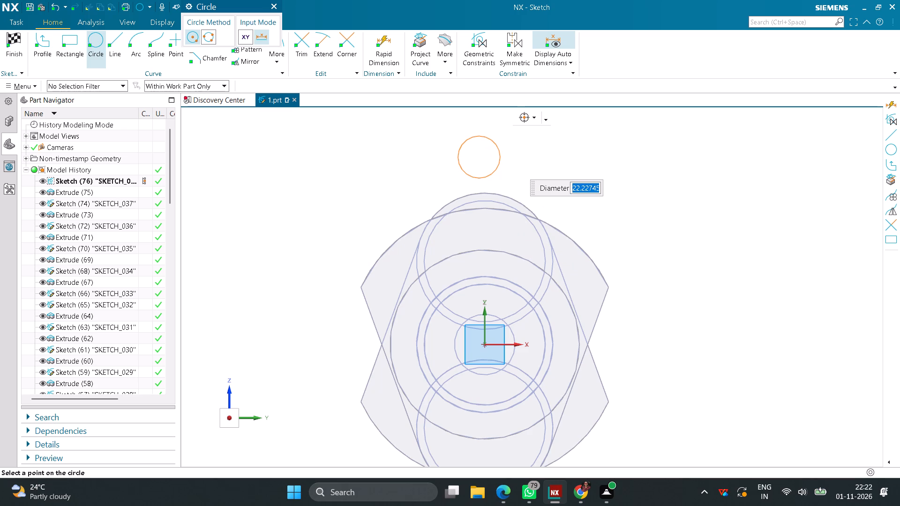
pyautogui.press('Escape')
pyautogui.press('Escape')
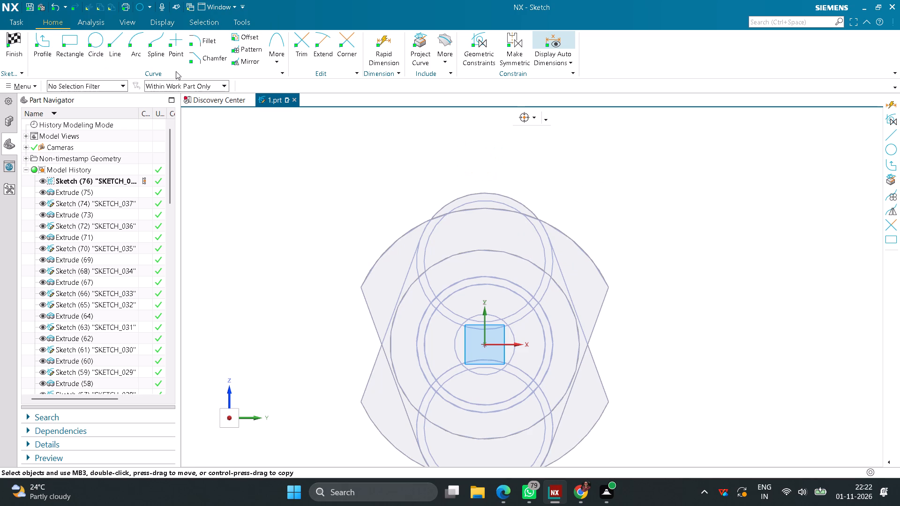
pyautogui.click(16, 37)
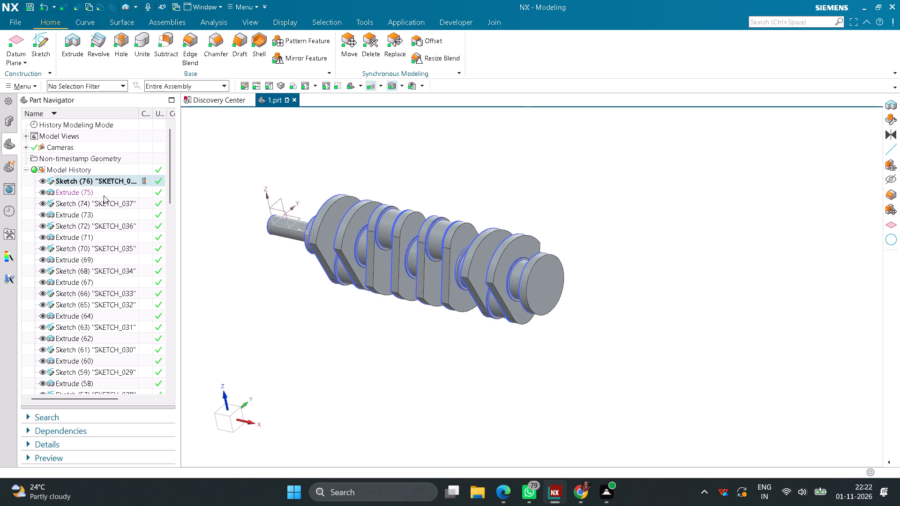
# Reopen the end flange's circle sketch, set its diameter to 144 mm, and finish the sketch.
pyautogui.click(92, 203)
pyautogui.doubleClick(92, 203)
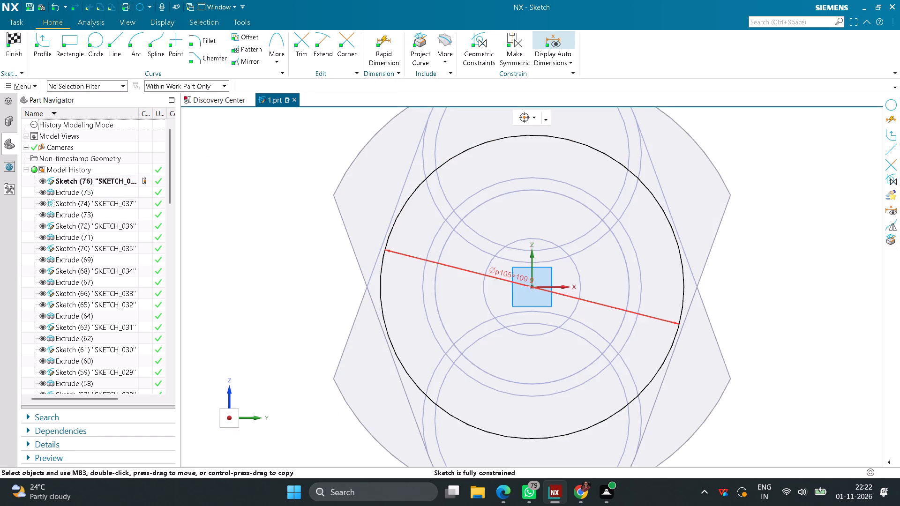
pyautogui.doubleClick(509, 275)
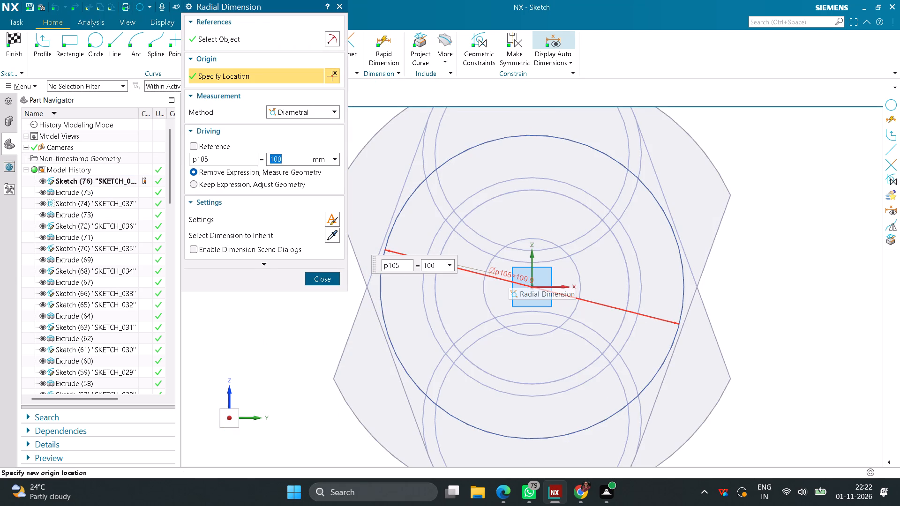
pyautogui.write('144')
pyautogui.press('Return')
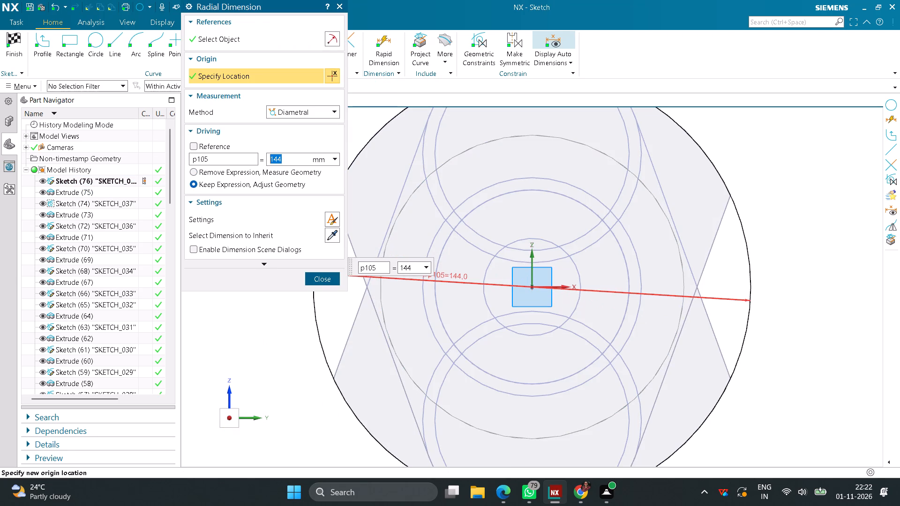
pyautogui.click(326, 280)
pyautogui.click(18, 36)
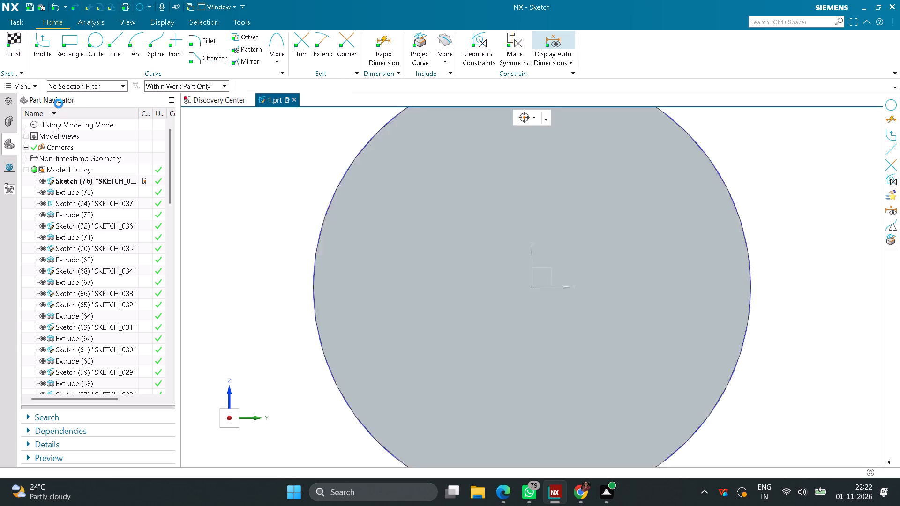
# Start a sketch on the flange's outer face and draw a 14 mm diameter circle about 79 mm above the shaft axis.
pyautogui.click(47, 52)
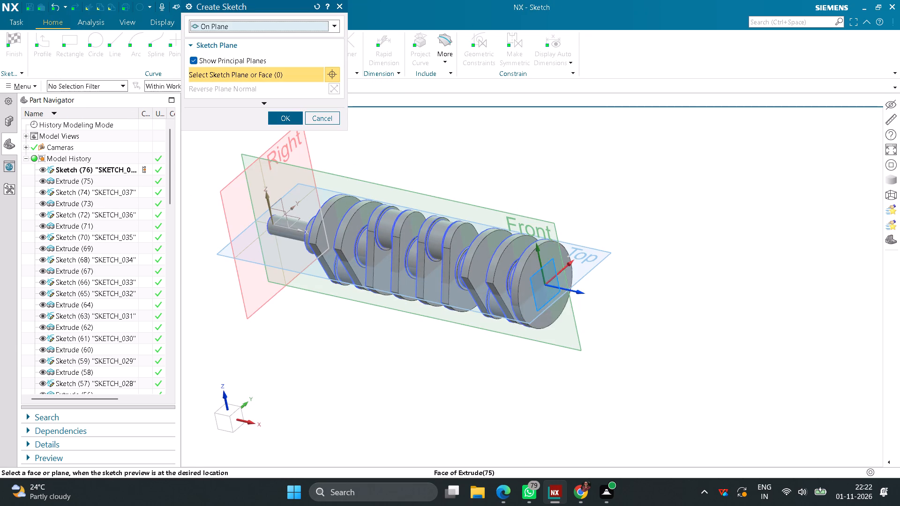
pyautogui.click(540, 276)
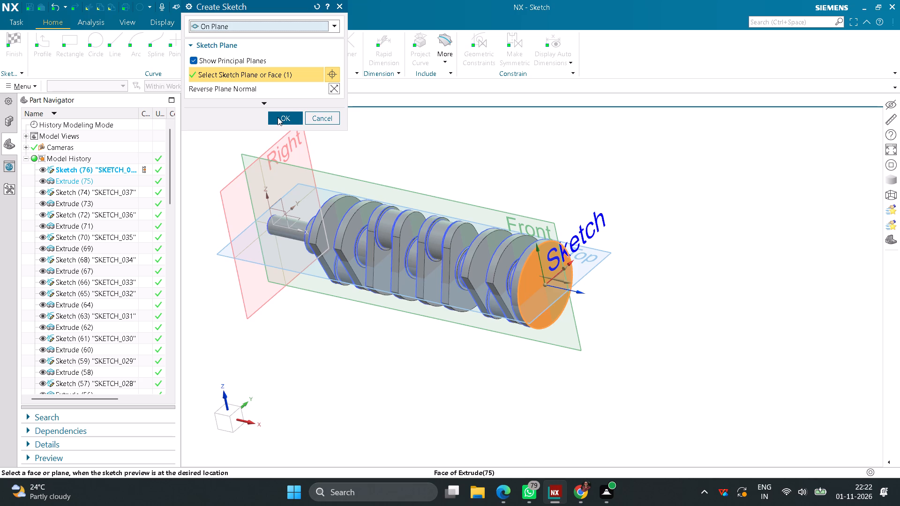
pyautogui.click(282, 116)
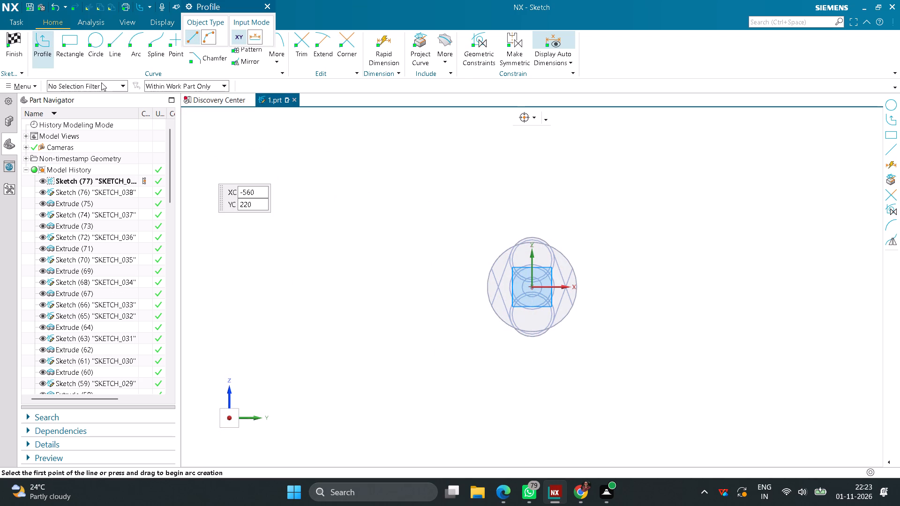
pyautogui.click(97, 44)
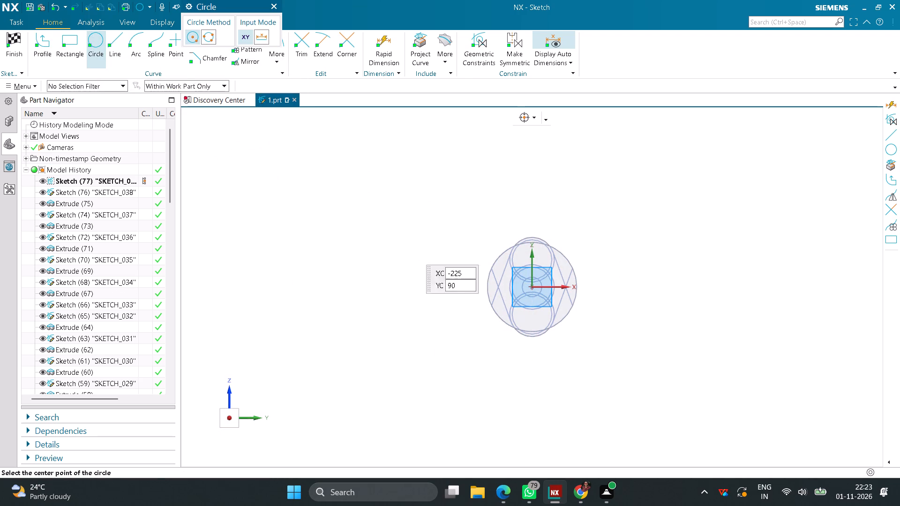
pyautogui.click(531, 212)
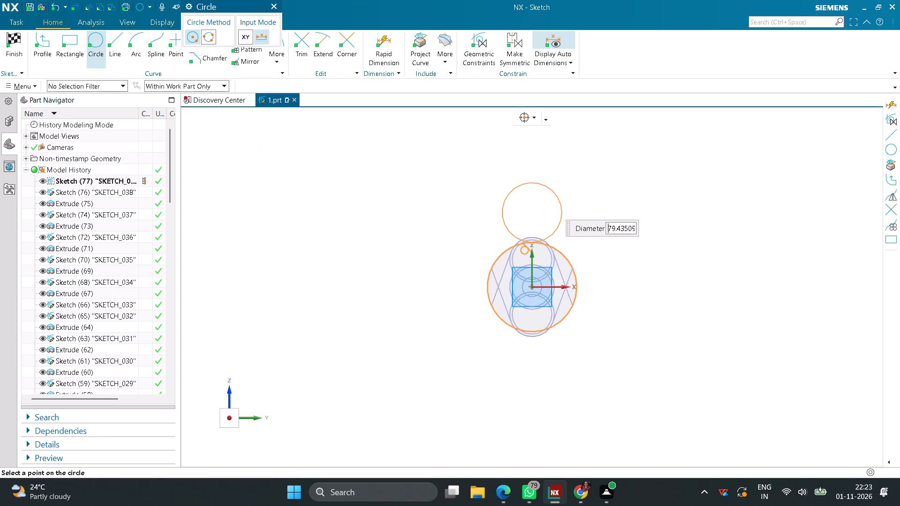
pyautogui.write('14')
pyautogui.press('Return')
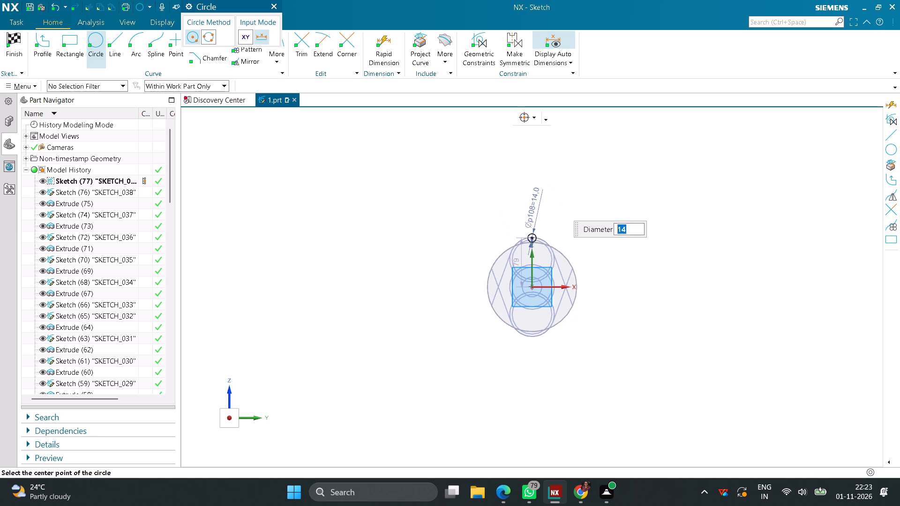
pyautogui.middleClick(455, 244)
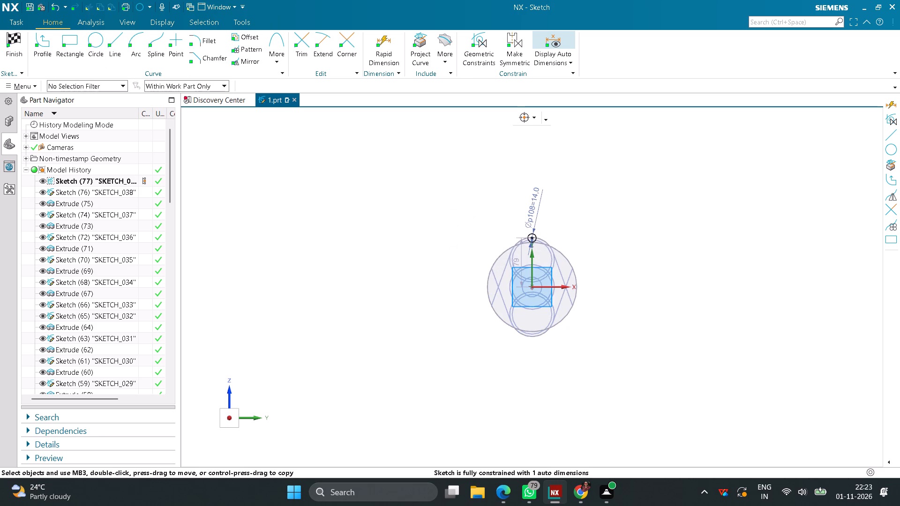
# Constrain the 14 mm circle's centre to align vertically with the shaft centre.
pyautogui.scroll(4, 482, 257)
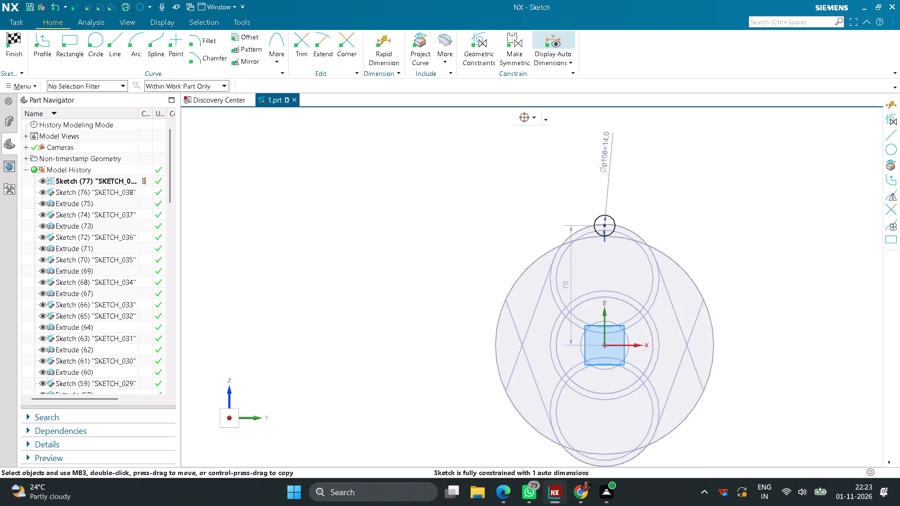
pyautogui.click(465, 46)
pyautogui.click(213, 60)
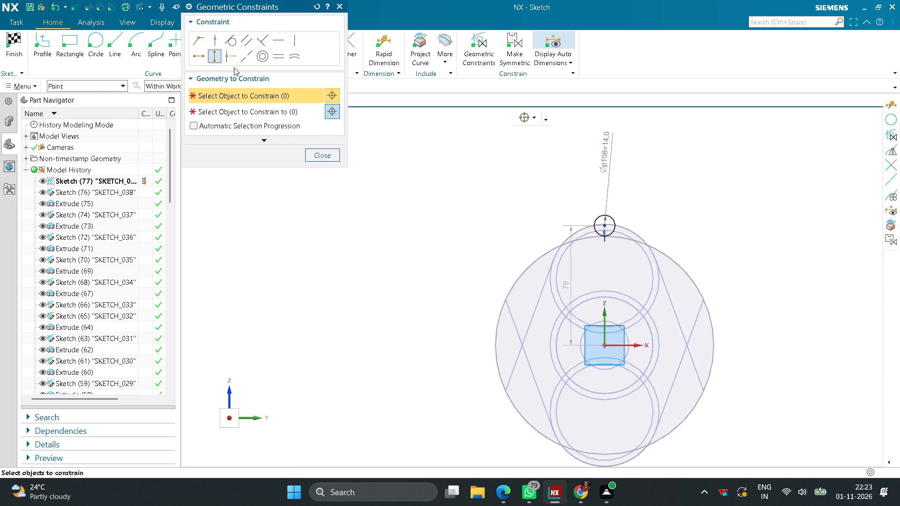
pyautogui.click(606, 226)
pyautogui.click(256, 110)
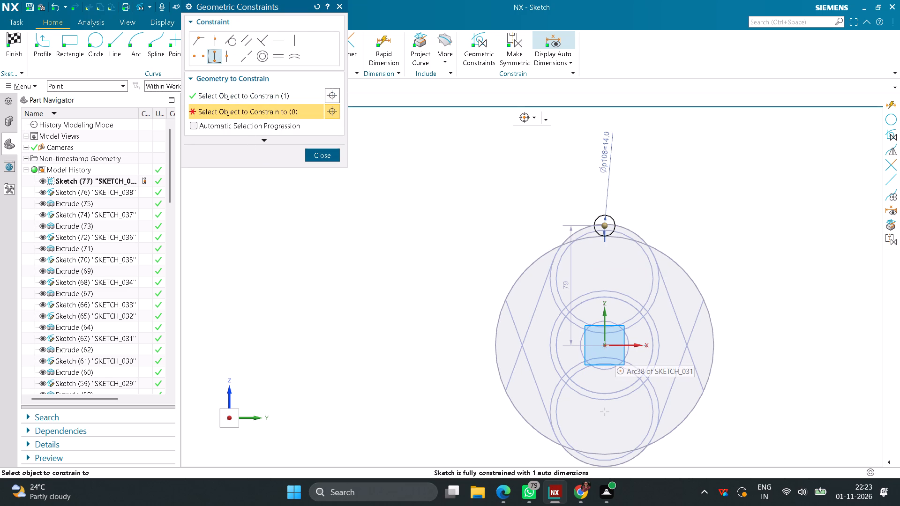
pyautogui.click(605, 346)
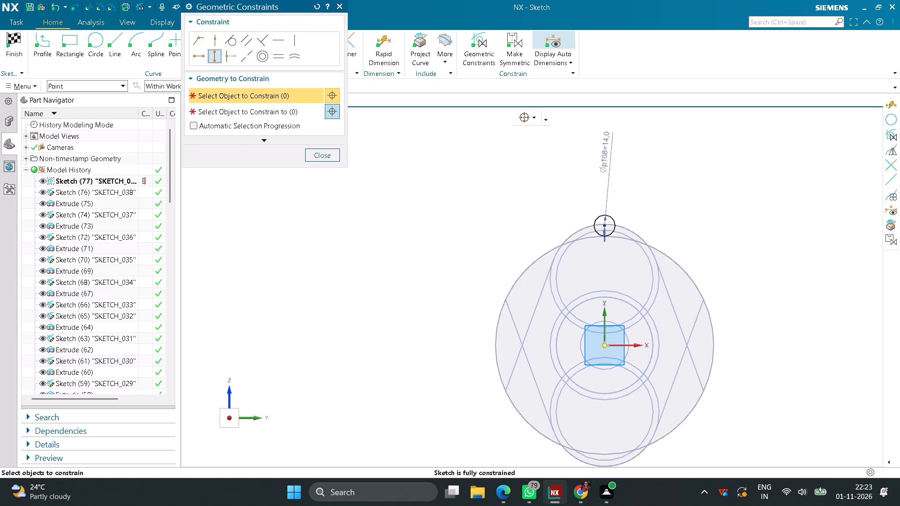
pyautogui.click(327, 154)
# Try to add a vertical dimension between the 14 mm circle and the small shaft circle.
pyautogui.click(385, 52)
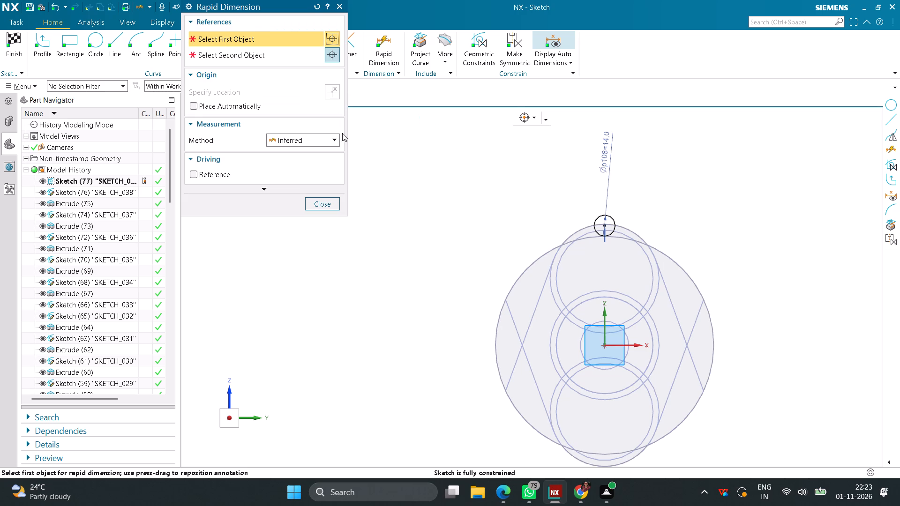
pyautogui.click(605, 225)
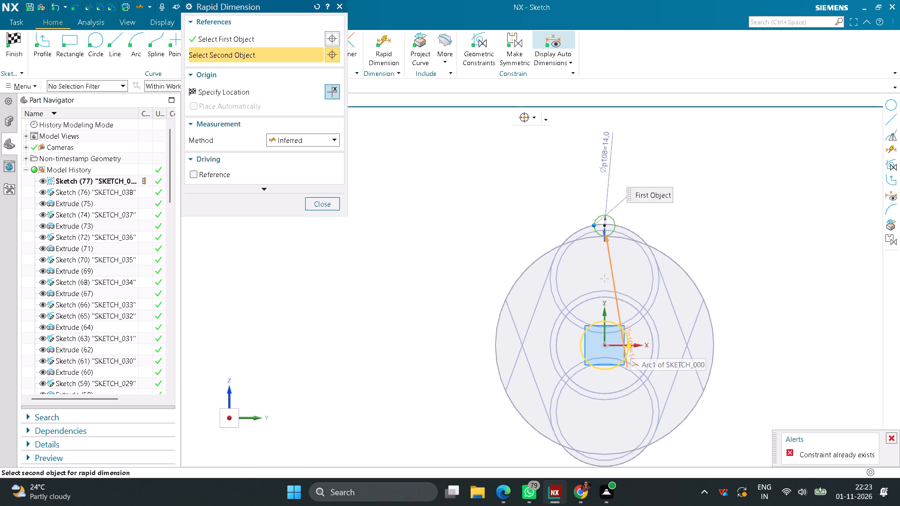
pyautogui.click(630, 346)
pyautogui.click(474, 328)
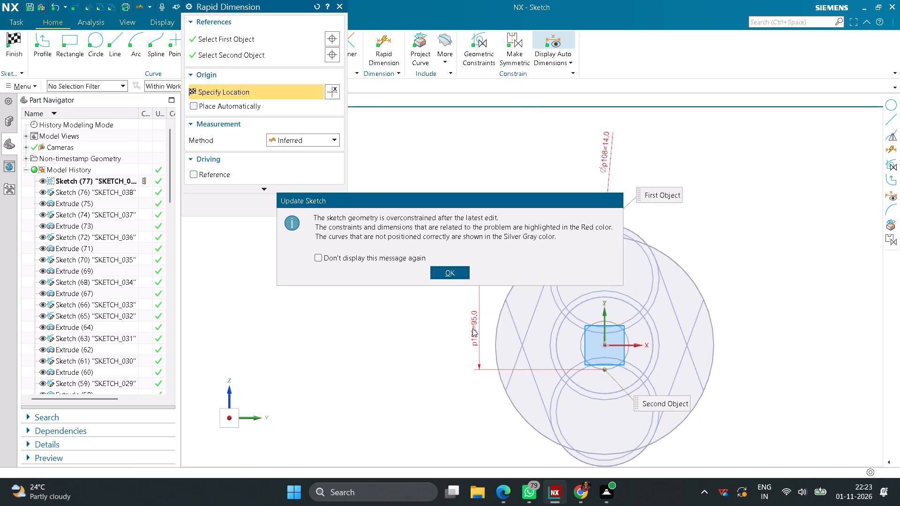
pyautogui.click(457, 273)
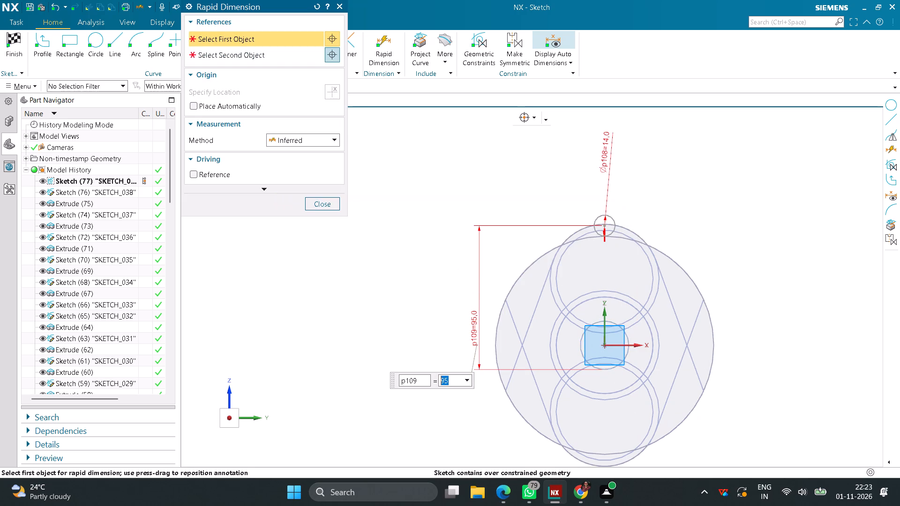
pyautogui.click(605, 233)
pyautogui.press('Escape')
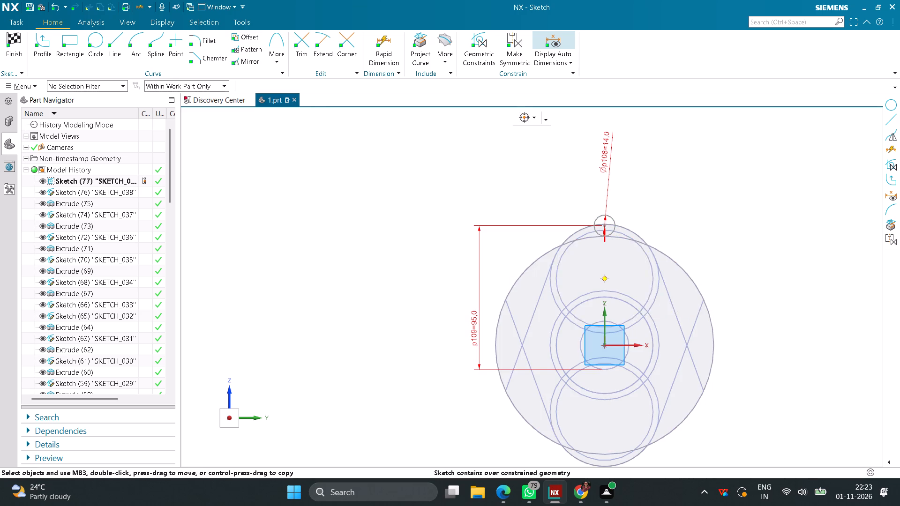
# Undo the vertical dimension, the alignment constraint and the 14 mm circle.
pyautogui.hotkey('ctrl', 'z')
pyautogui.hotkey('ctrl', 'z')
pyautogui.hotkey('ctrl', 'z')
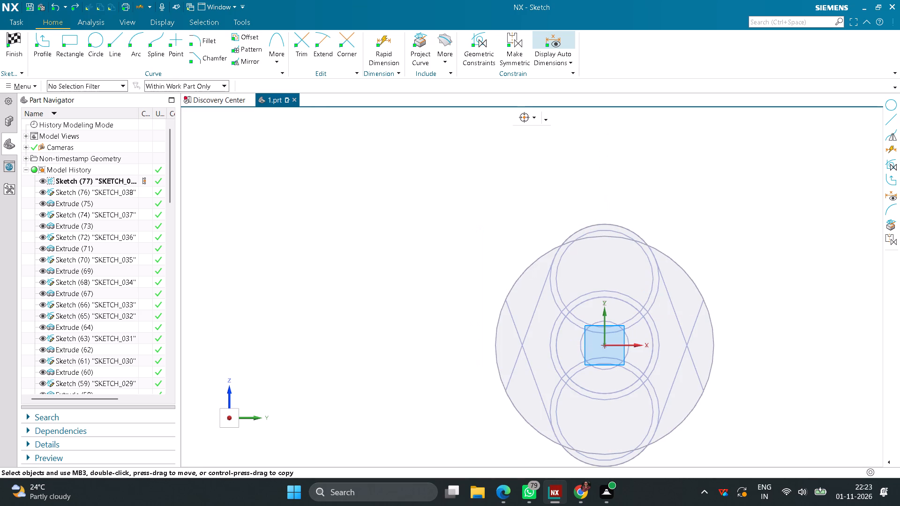
# Draw a 14 mm diameter circle outside the flange, about 112 mm sideways from and 101 mm above the shaft axis.
pyautogui.click(101, 50)
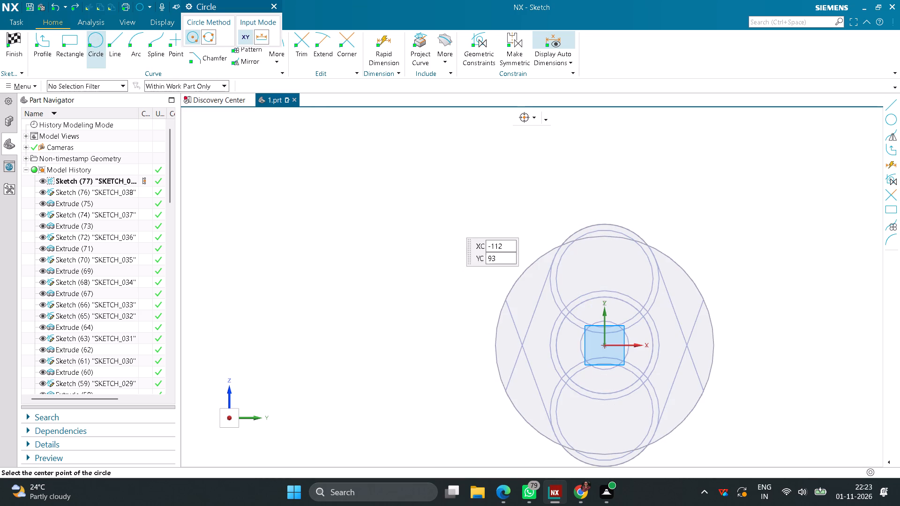
pyautogui.click(435, 192)
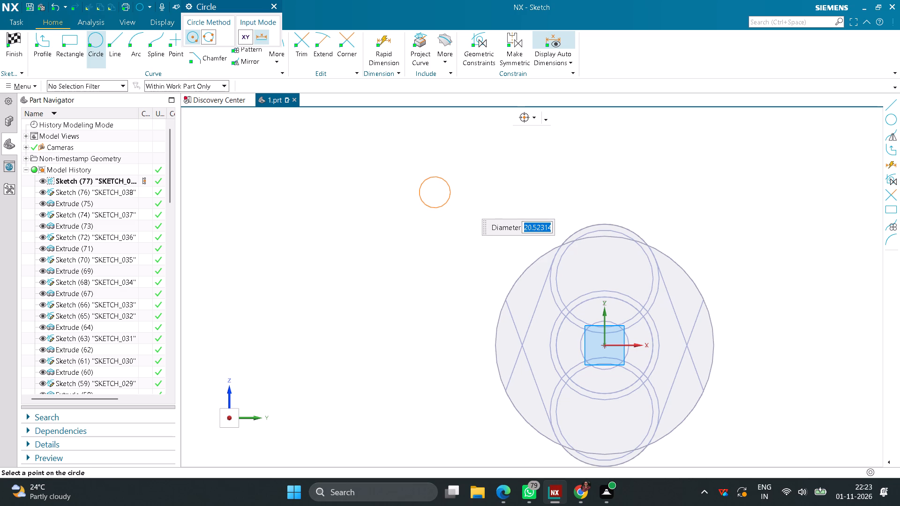
pyautogui.write('14')
pyautogui.press('Return')
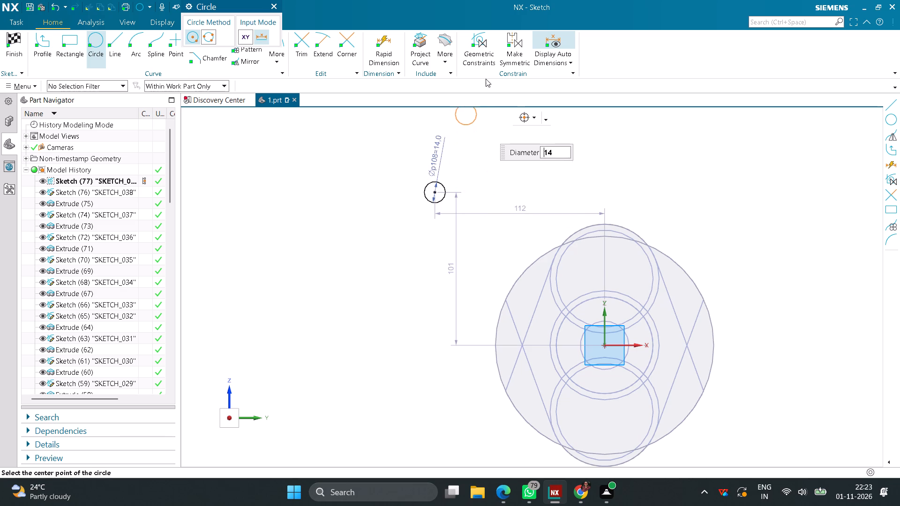
# Constrain the 14 mm circle's centre to align vertically with the shaft centre.
pyautogui.click(477, 59)
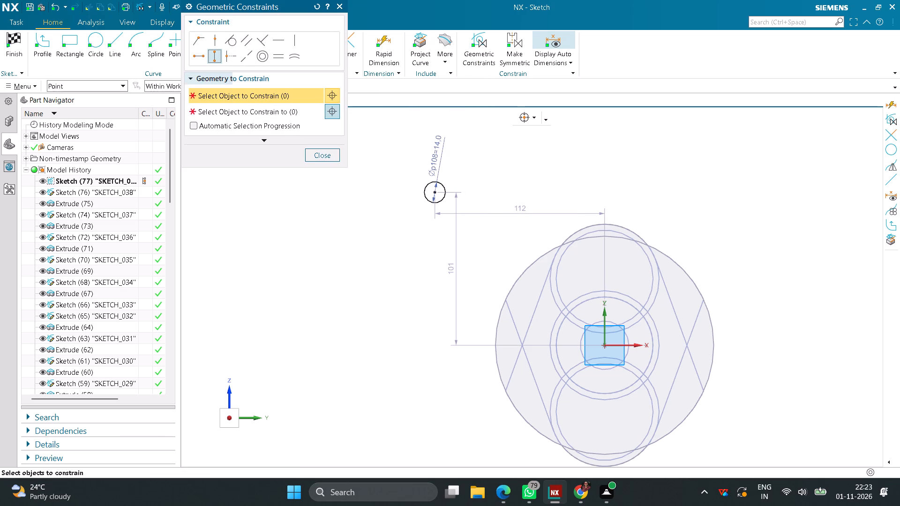
pyautogui.click(436, 193)
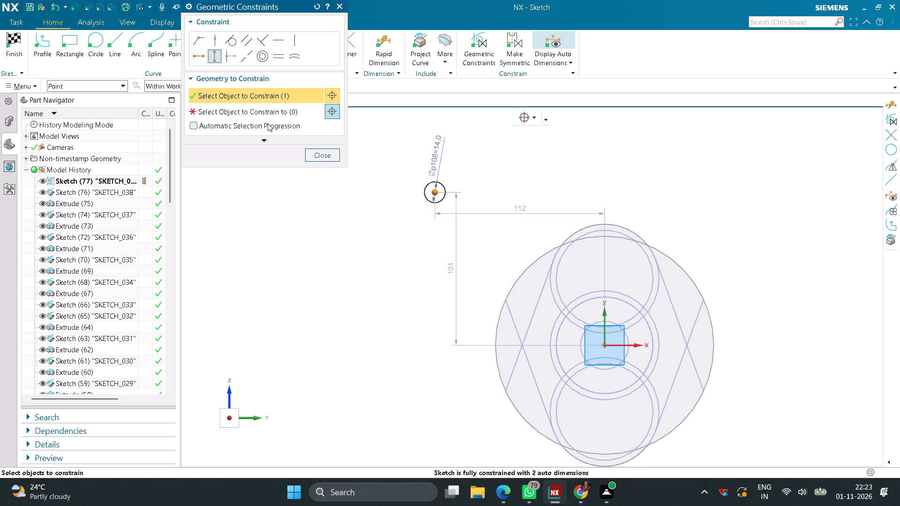
pyautogui.click(254, 107)
pyautogui.click(603, 344)
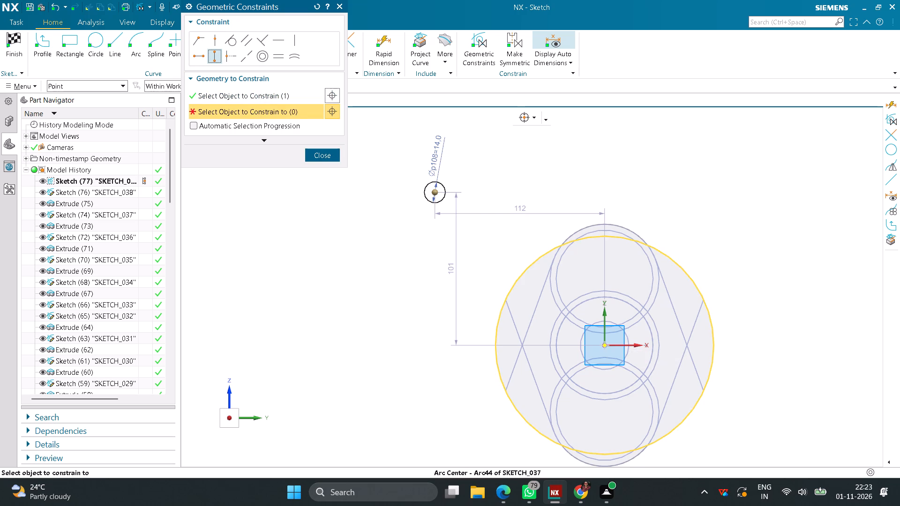
pyautogui.click(328, 153)
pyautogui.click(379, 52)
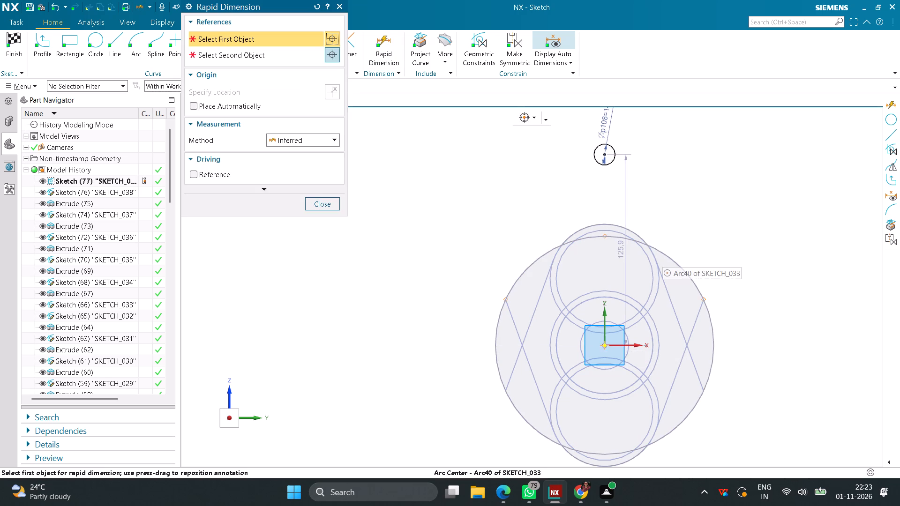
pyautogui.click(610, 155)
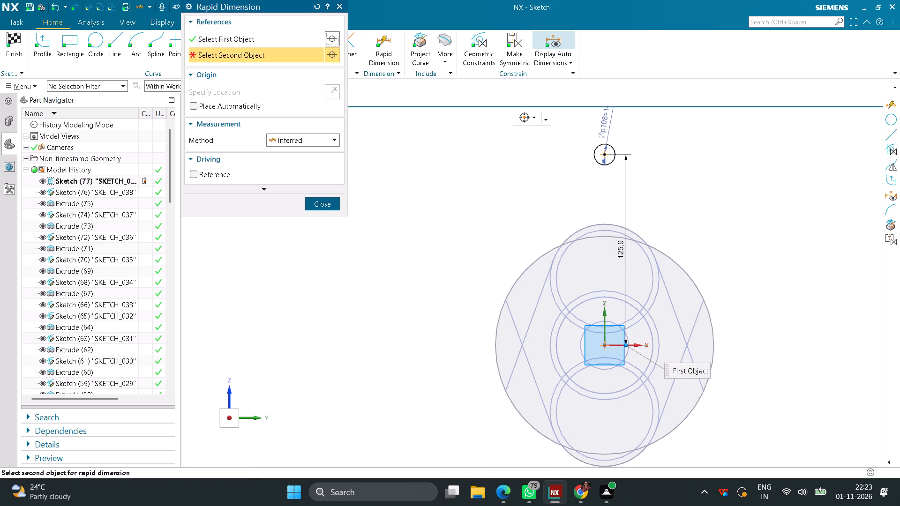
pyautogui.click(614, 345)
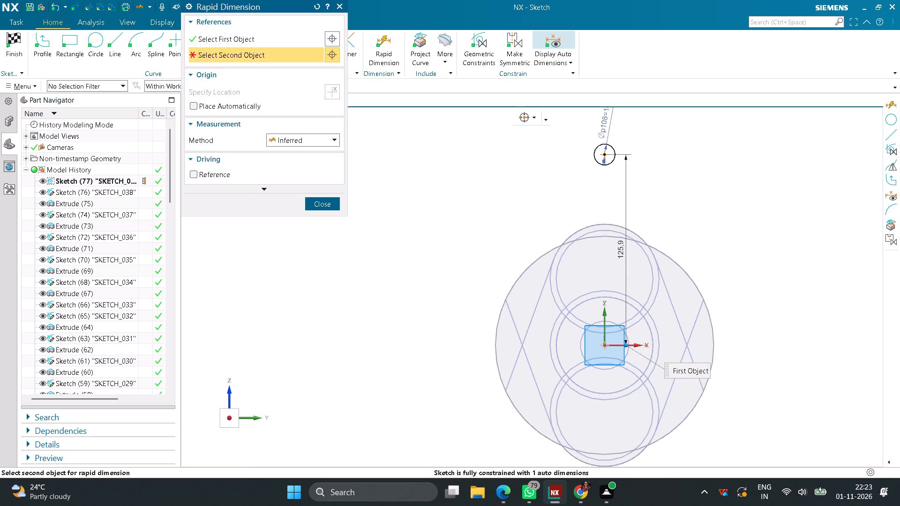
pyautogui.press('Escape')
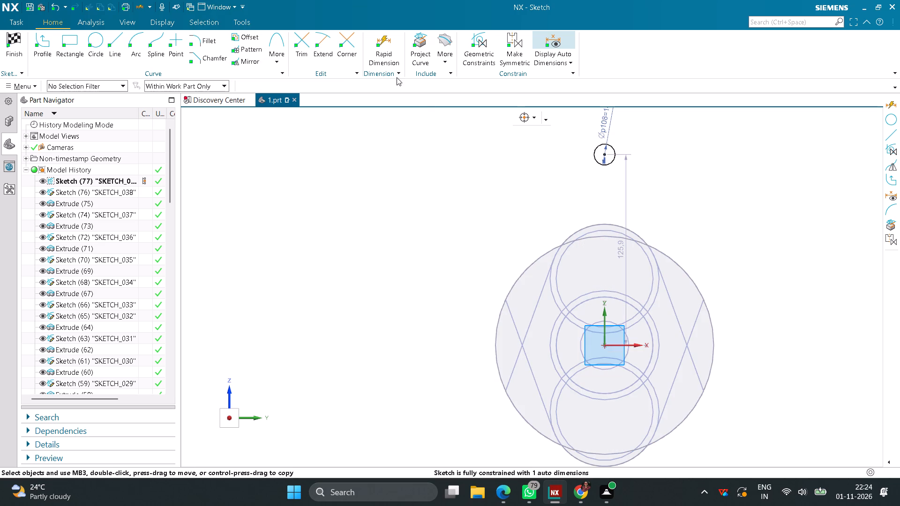
# Dimension the 14 mm circle's centre from the sketch's horizontal axis at 100 mm, then change the distance to 50 mm.
pyautogui.click(390, 54)
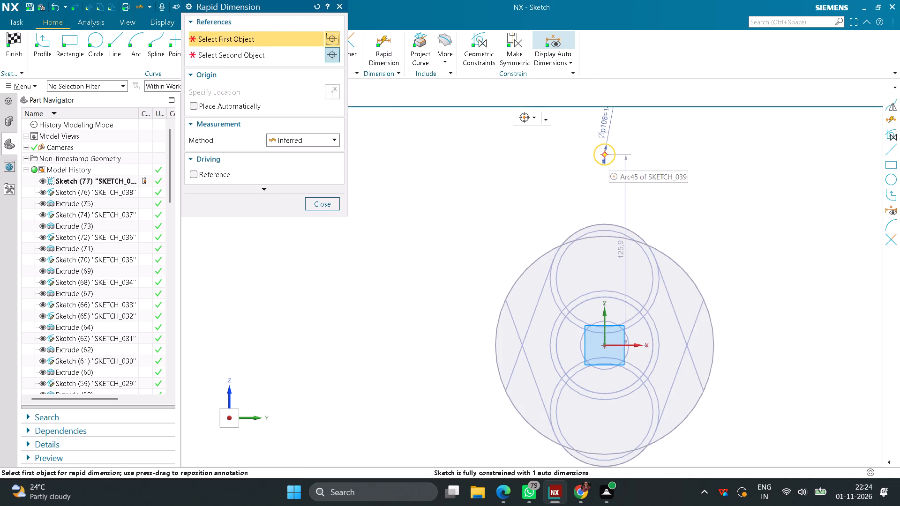
pyautogui.click(604, 155)
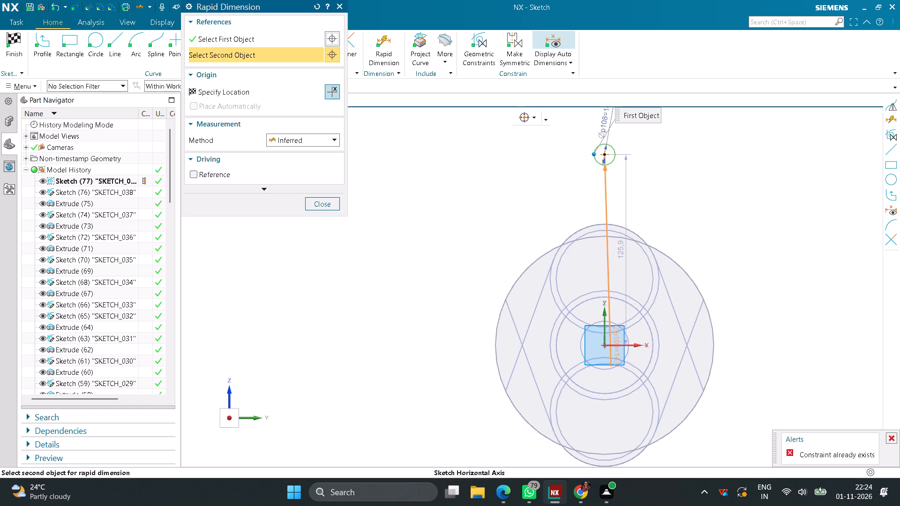
pyautogui.click(617, 349)
pyautogui.click(469, 316)
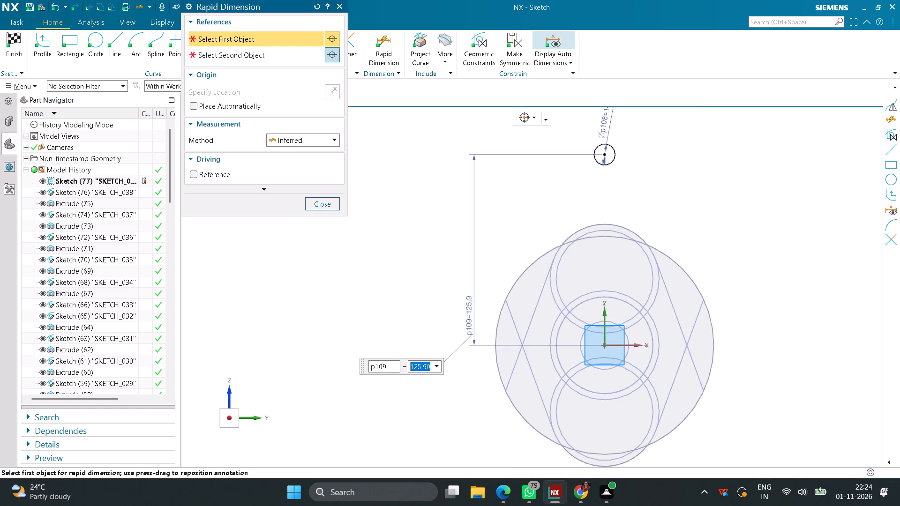
pyautogui.write('100')
pyautogui.press('Return')
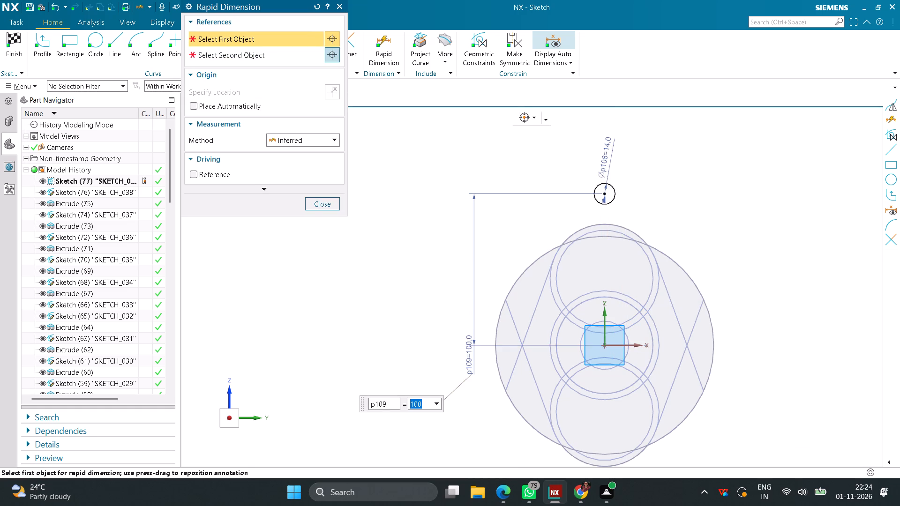
pyautogui.write('50')
pyautogui.press('Return')
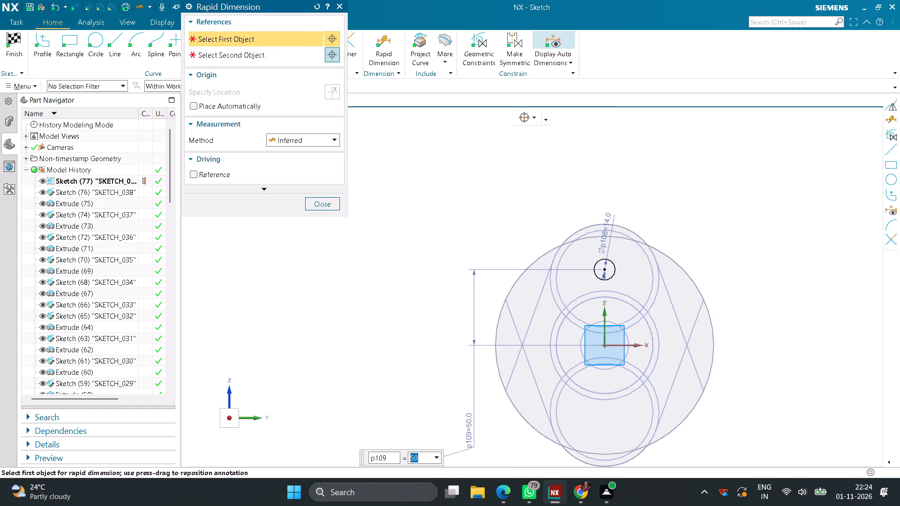
pyautogui.click(327, 202)
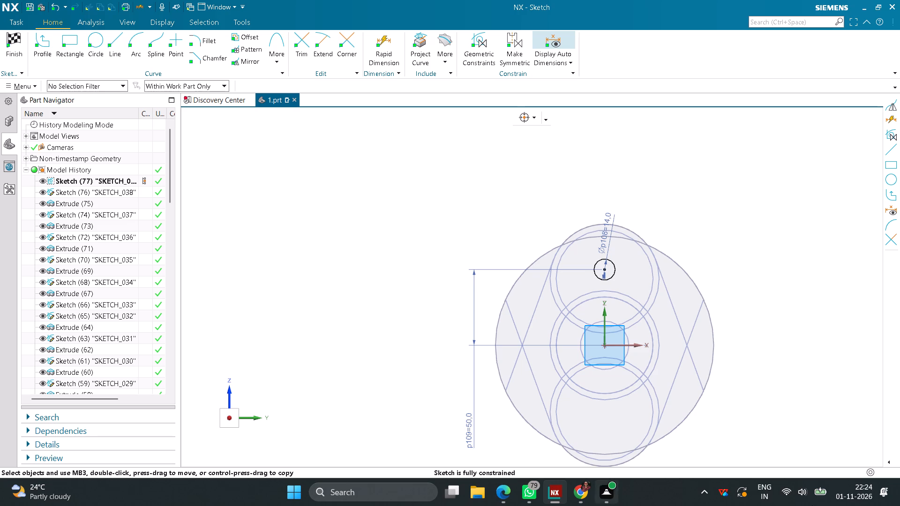
# Pattern the 14 mm circle circularly about the shaft centre with 6 instances over 360°, and finish the sketch.
pyautogui.click(257, 49)
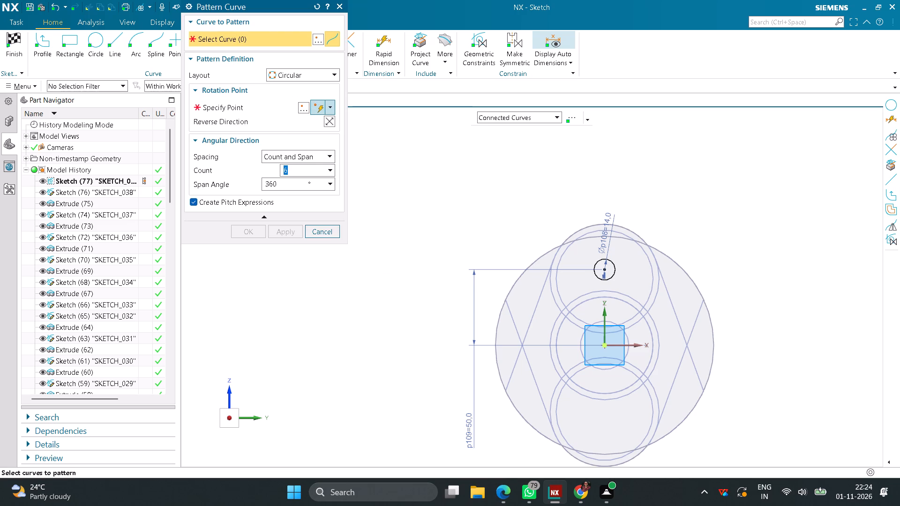
pyautogui.click(619, 274)
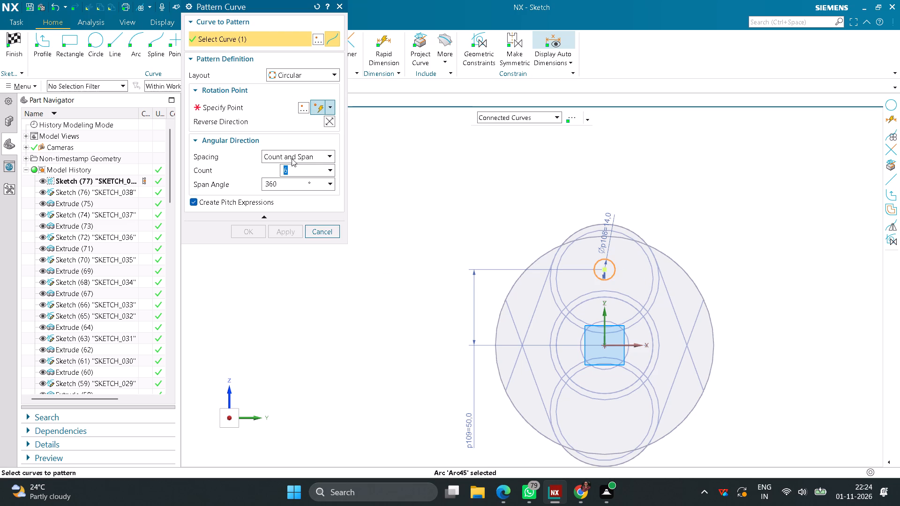
pyautogui.click(239, 112)
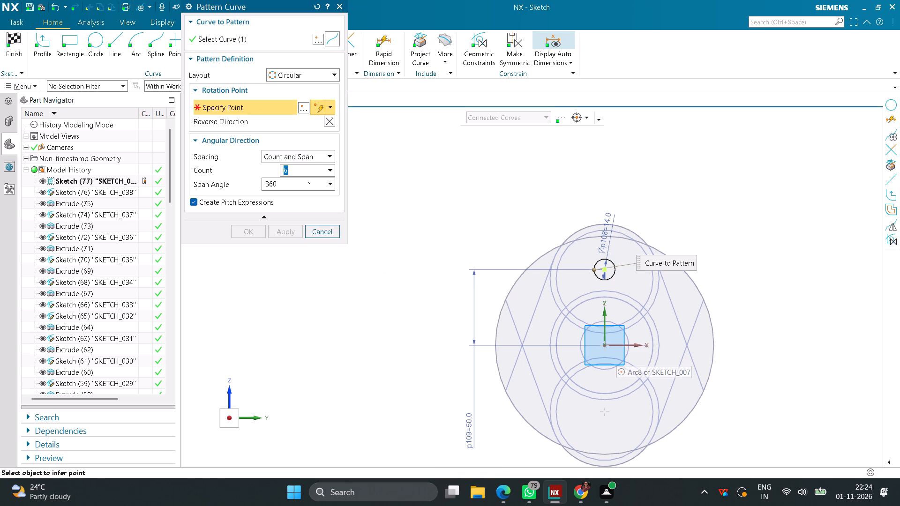
pyautogui.click(604, 342)
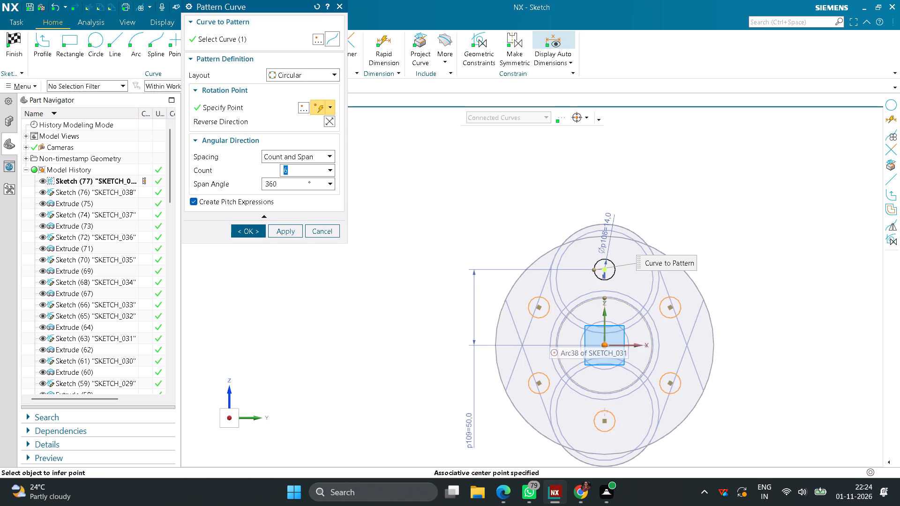
pyautogui.click(256, 230)
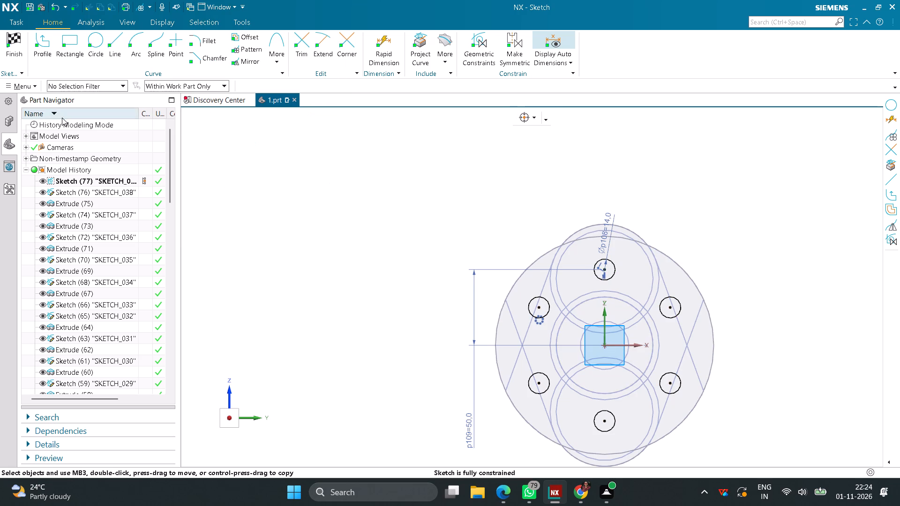
pyautogui.click(16, 49)
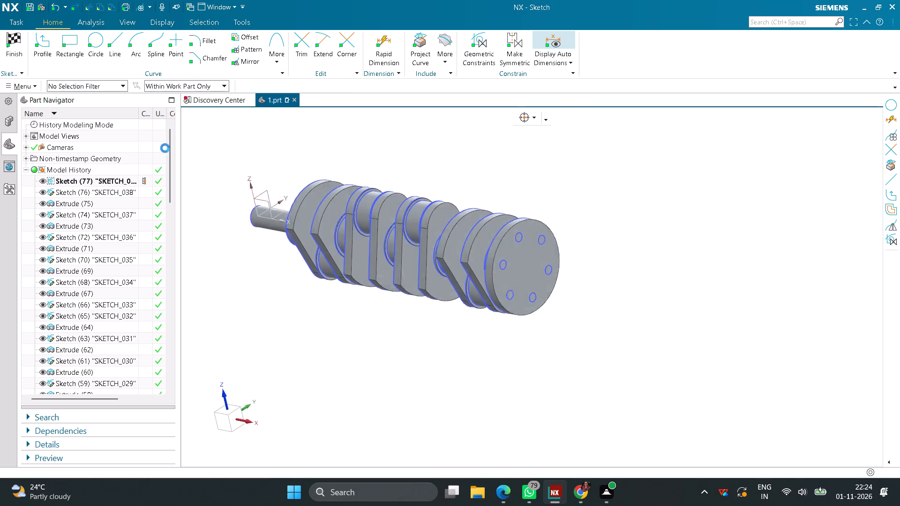
# Extrude the six circles 15 mm in the reversed direction into the end flange, subtracting them from the body.
pyautogui.click(67, 45)
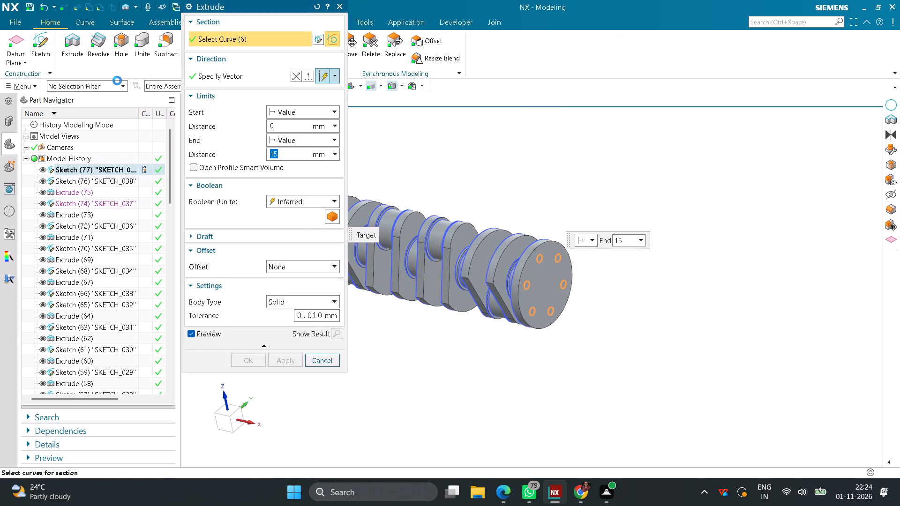
pyautogui.click(297, 77)
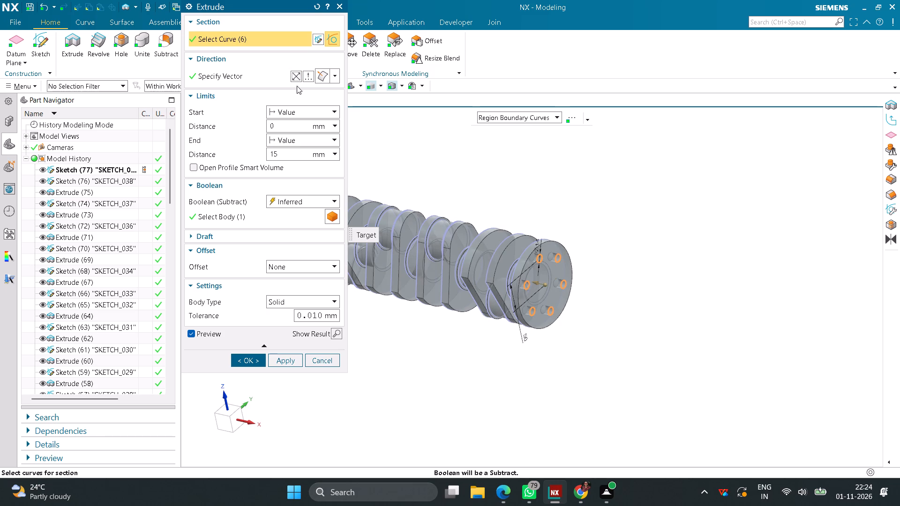
pyautogui.click(239, 357)
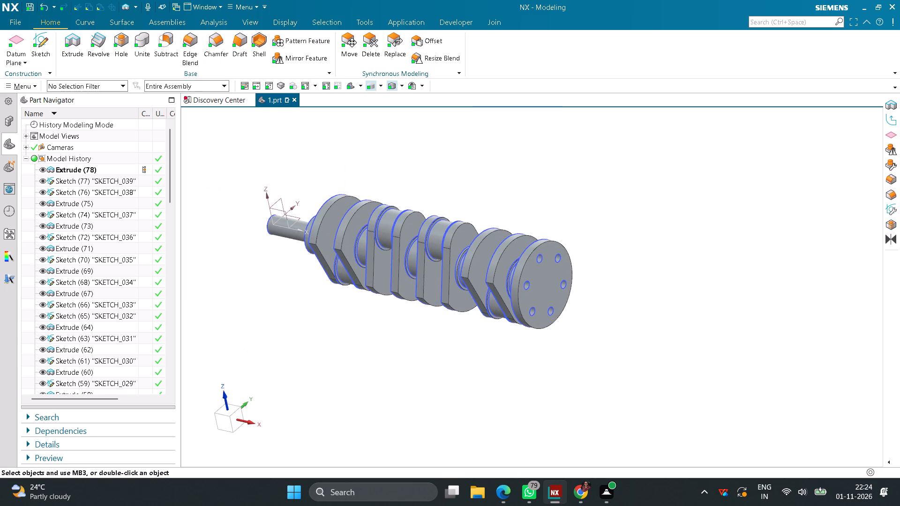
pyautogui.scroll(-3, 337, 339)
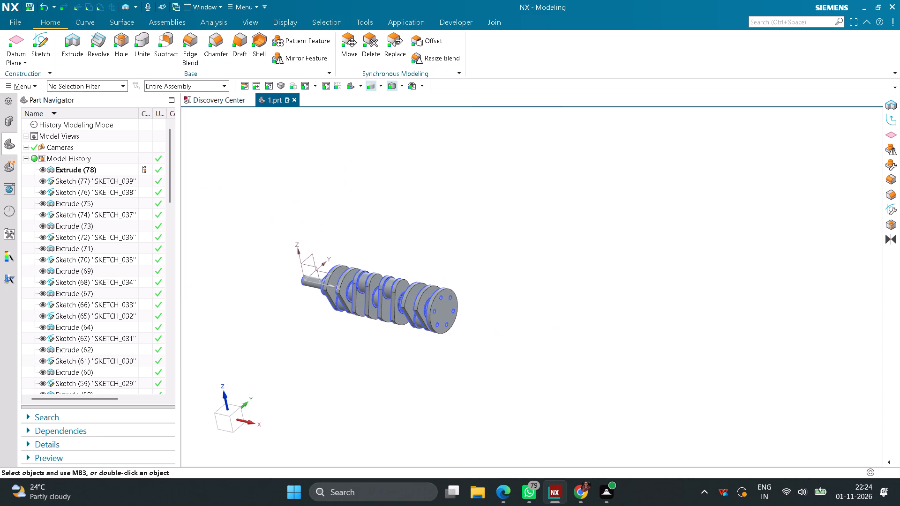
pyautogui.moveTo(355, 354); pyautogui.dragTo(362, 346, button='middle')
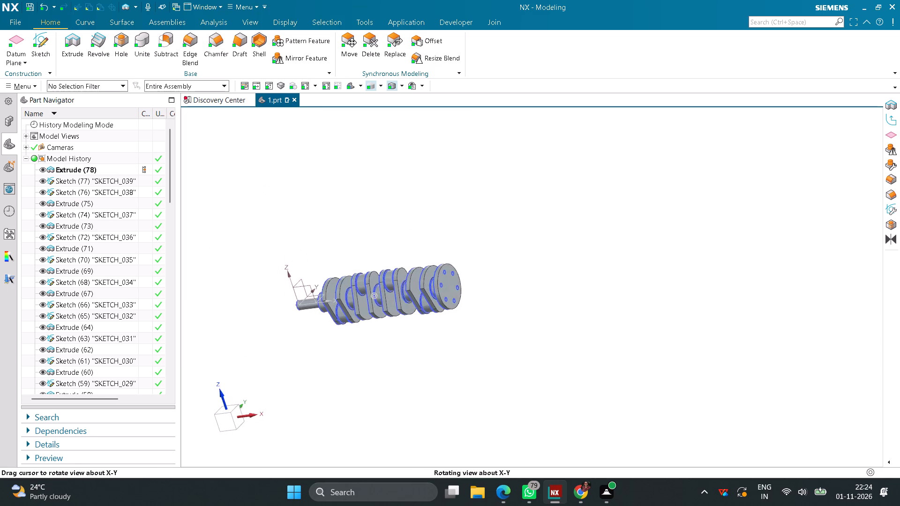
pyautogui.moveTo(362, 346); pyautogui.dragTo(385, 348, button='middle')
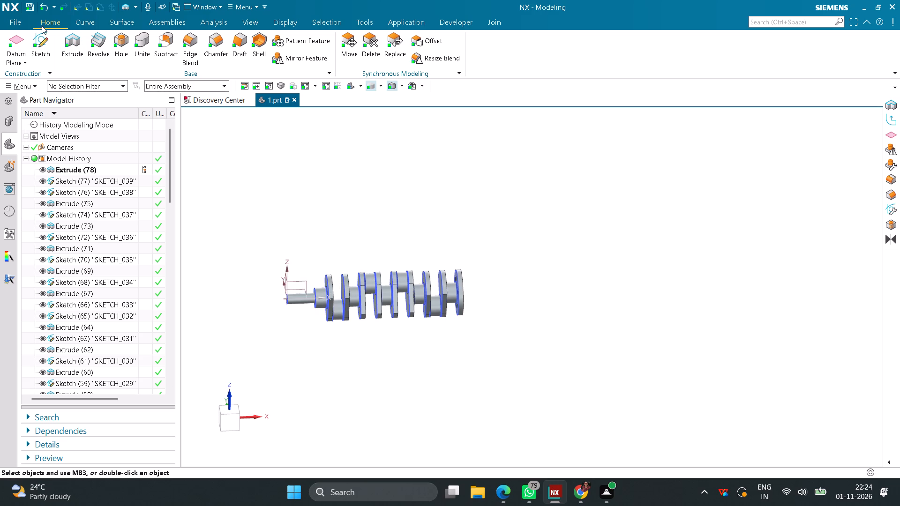
# Save the crankshaft part.
pyautogui.click(11, 22)
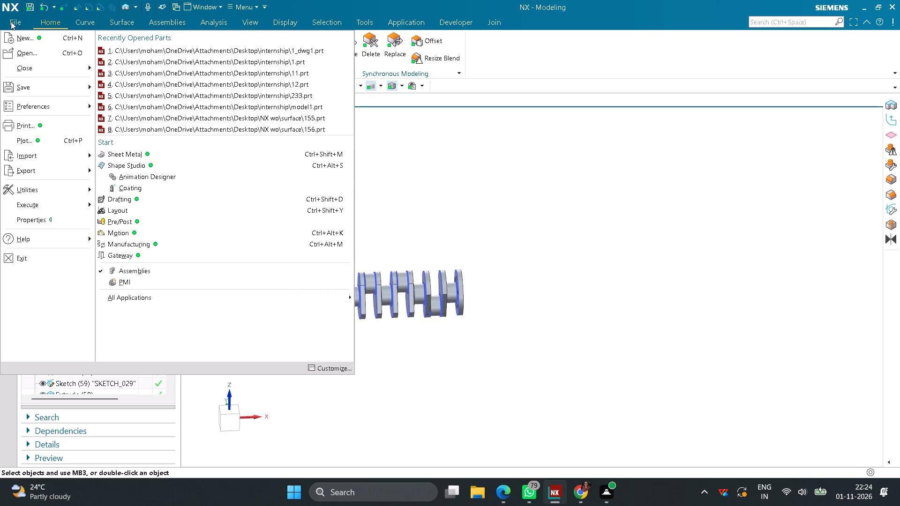
pyautogui.click(30, 85)
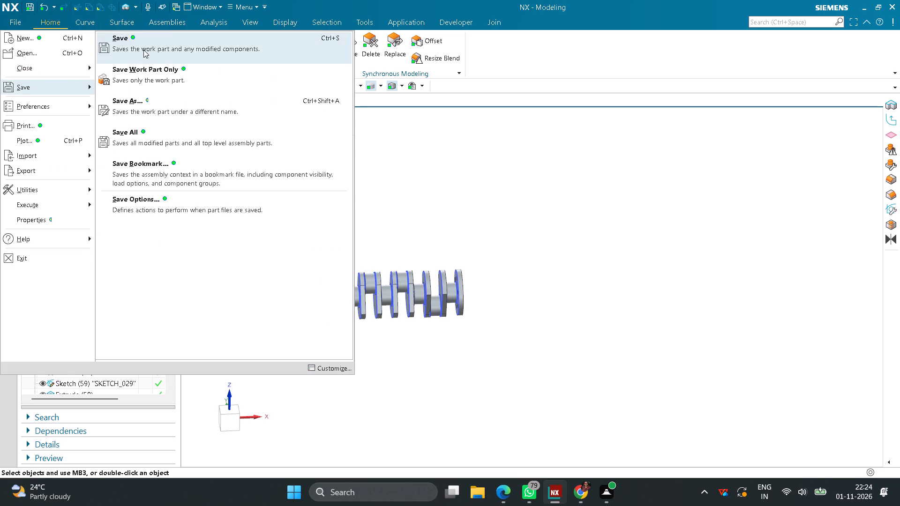
pyautogui.click(143, 50)
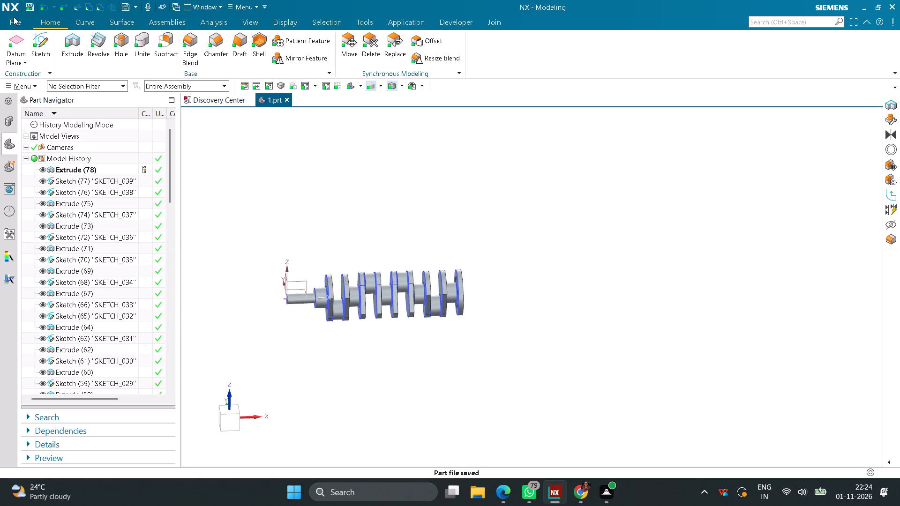
# Save a copy of the crankshaft in the internship folder in IGES format (*.igs), with the file name 1.
pyautogui.click(14, 22)
pyautogui.click(41, 88)
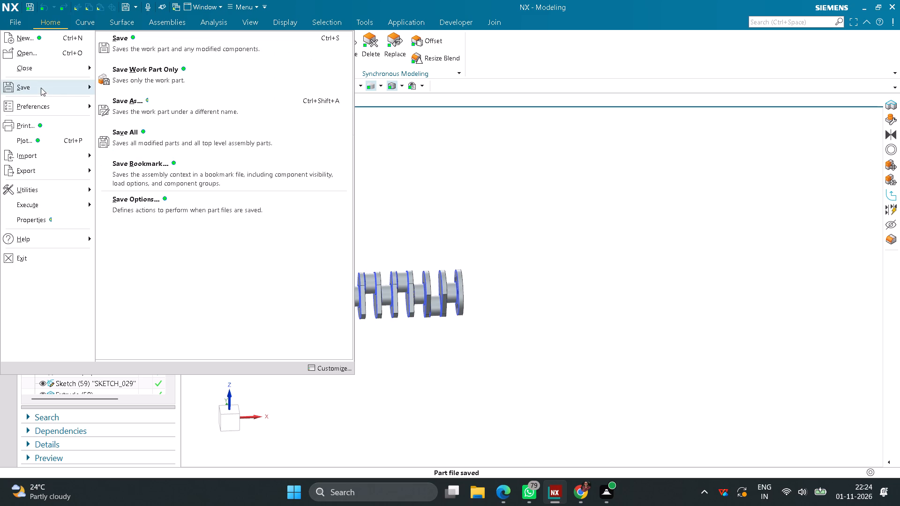
pyautogui.click(135, 99)
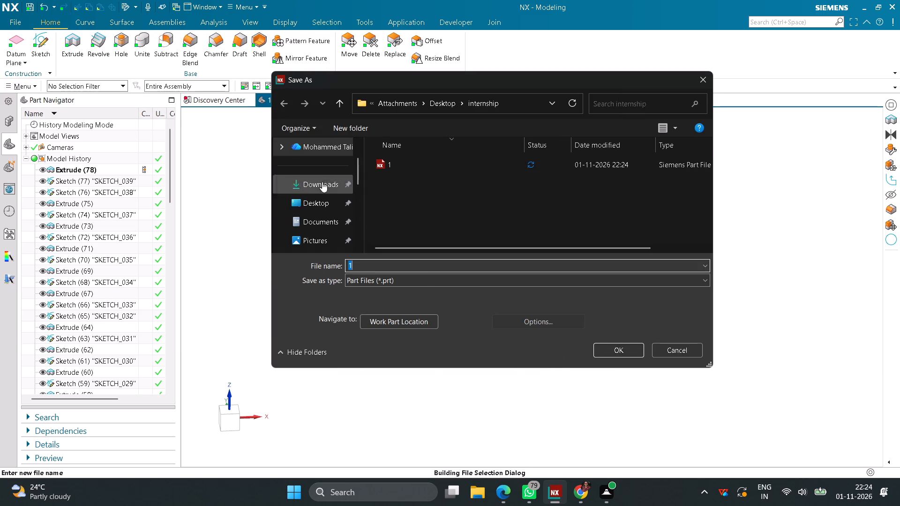
pyautogui.click(431, 284)
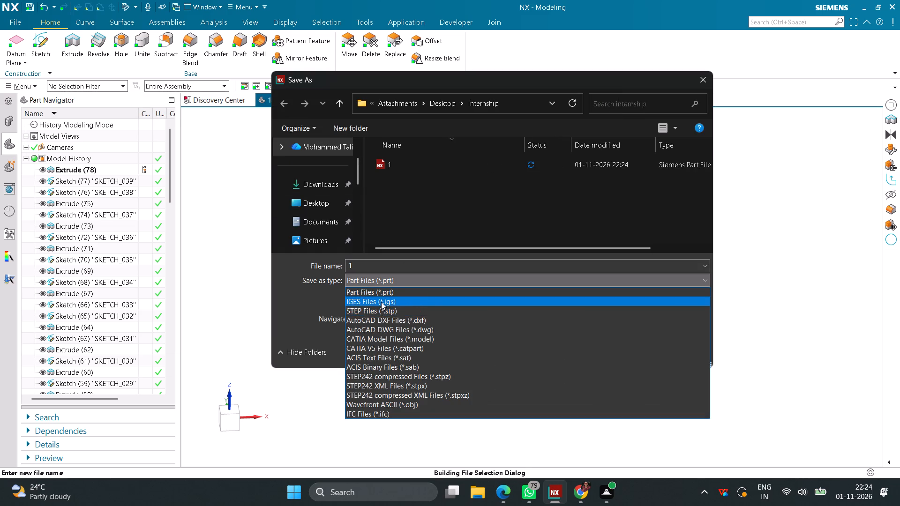
pyautogui.click(381, 302)
pyautogui.click(607, 351)
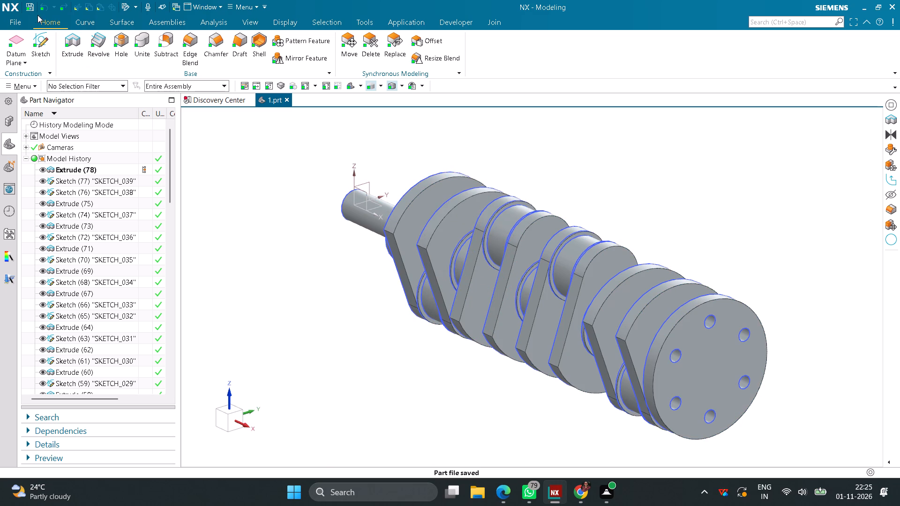
# Create a new A0 - Size drawing, 1_dwg1.prt, referencing part 1, and leave the title block cells empty.
pyautogui.click(14, 22)
pyautogui.click(32, 38)
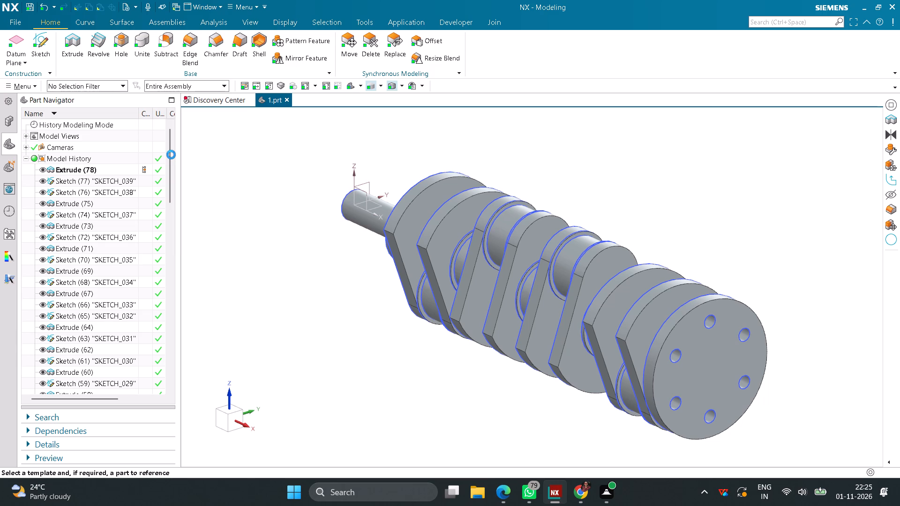
pyautogui.click(360, 130)
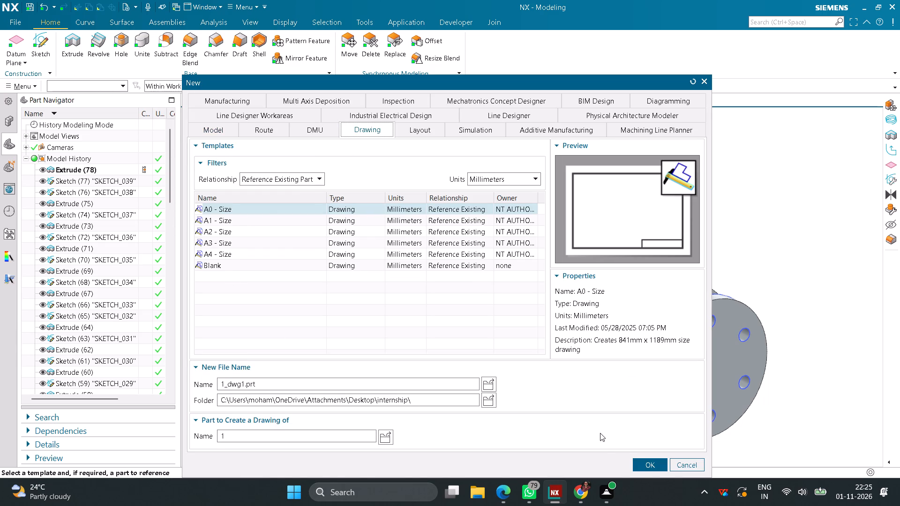
pyautogui.click(641, 465)
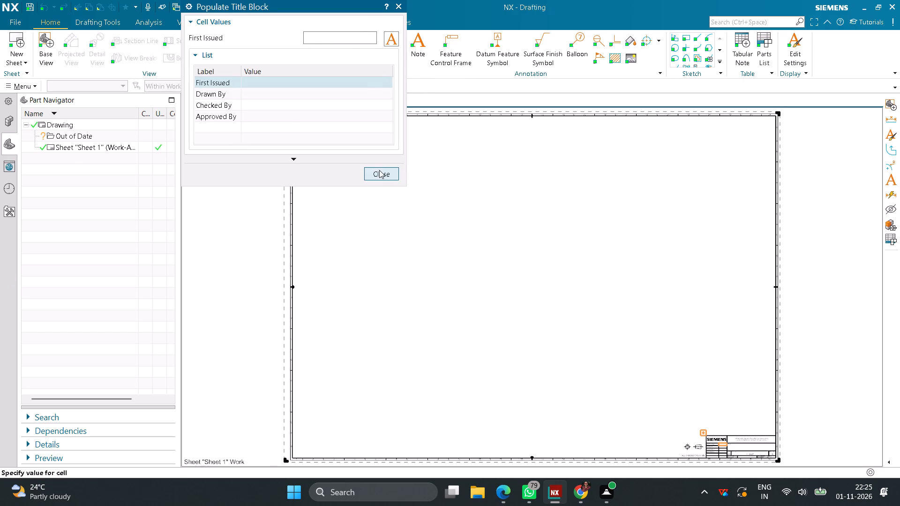
pyautogui.click(379, 169)
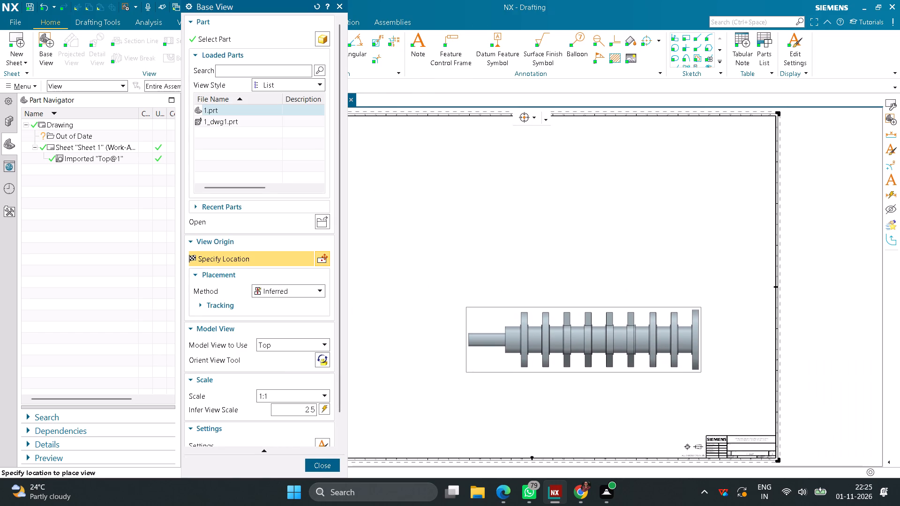
# Place the crankshaft's Top base view in the lower right half of the sheet, without adding a projected view.
pyautogui.click(612, 345)
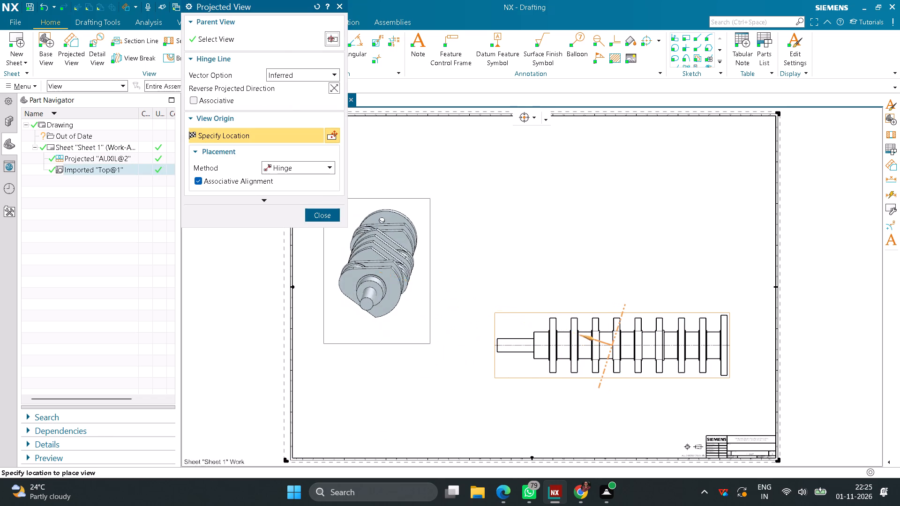
pyautogui.middleClick(377, 271)
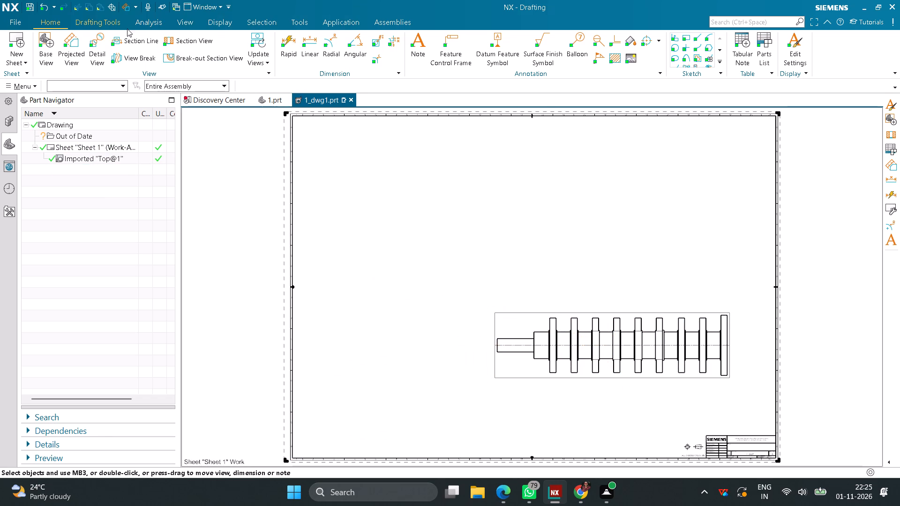
# Add a base view using the Right model view, showing the six-hole flange, near the sheet's upper left corner.
pyautogui.click(45, 41)
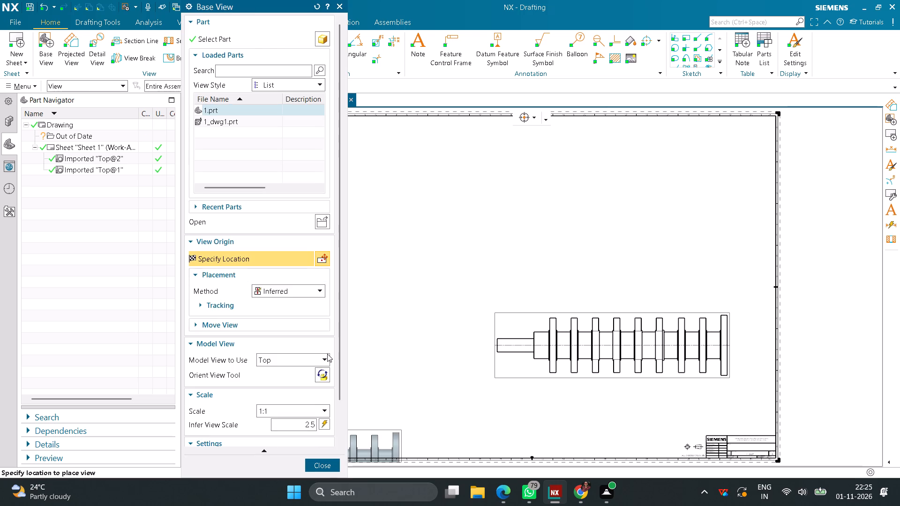
pyautogui.scroll(-2, 322, 365)
pyautogui.click(327, 318)
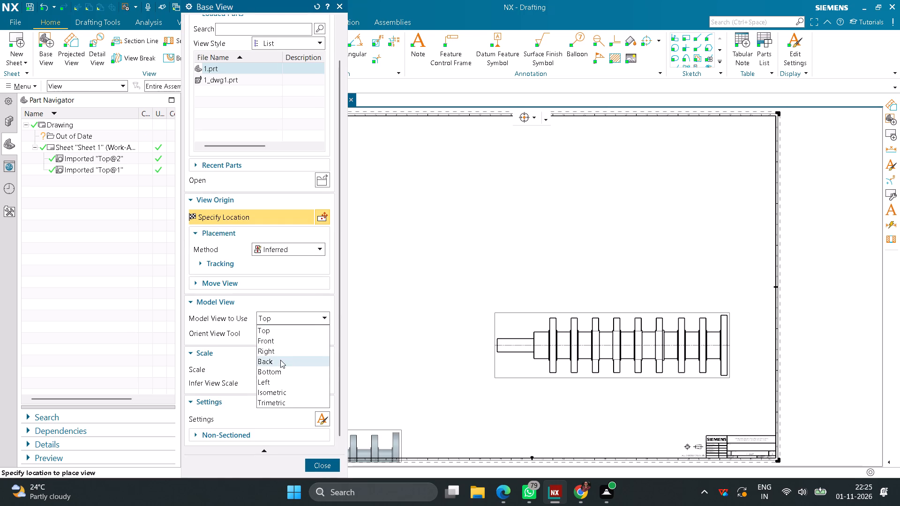
pyautogui.click(280, 360)
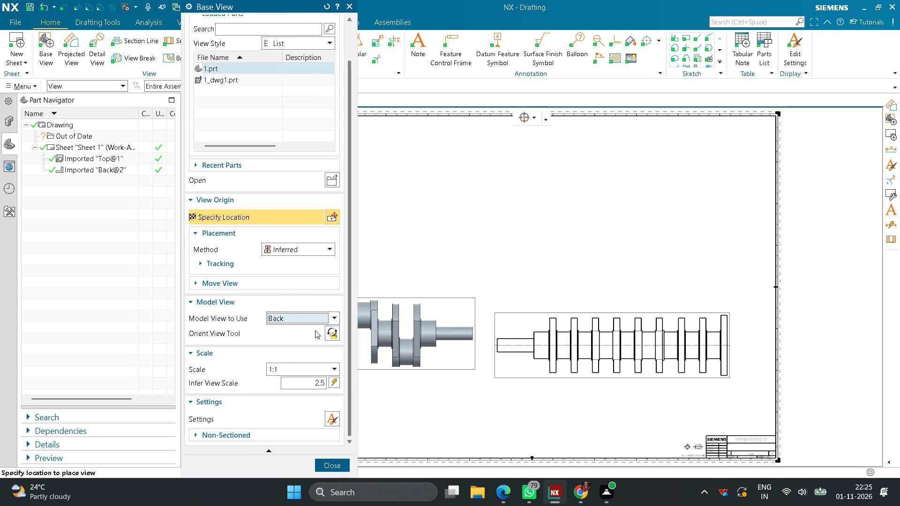
pyautogui.click(330, 316)
pyautogui.click(299, 353)
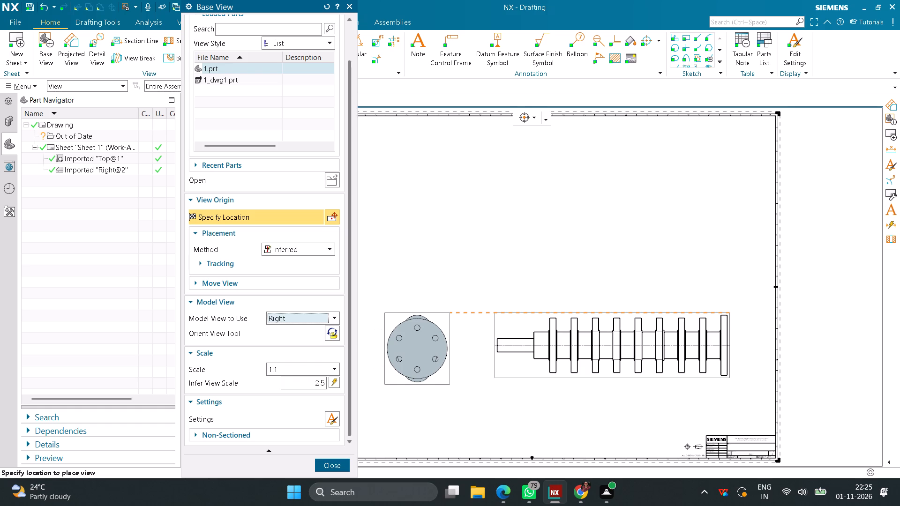
pyautogui.click(389, 182)
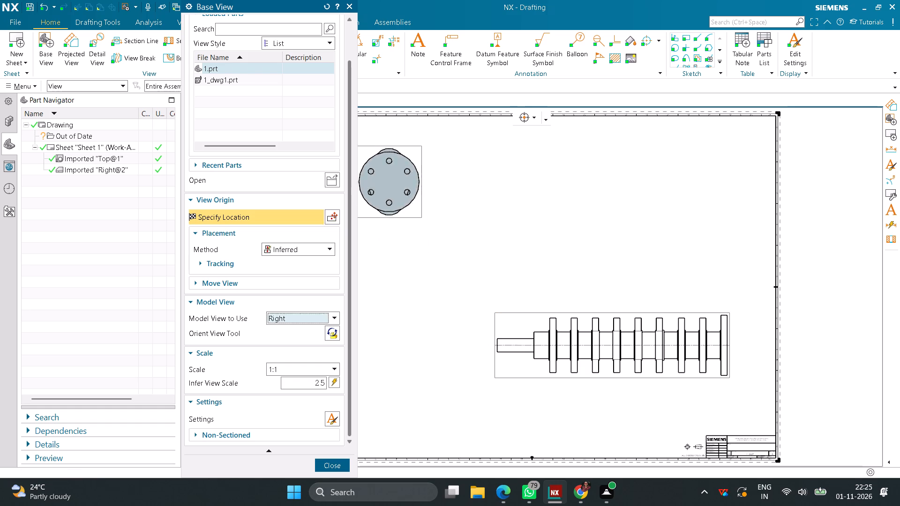
pyautogui.click(317, 212)
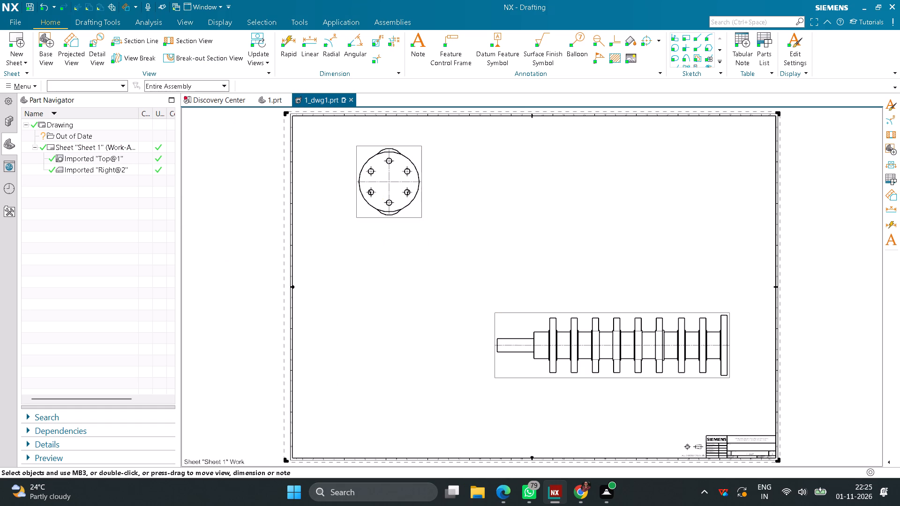
# Add a base view using the Left model view below the flange view, beside the Top view, without projecting from it.
pyautogui.click(49, 50)
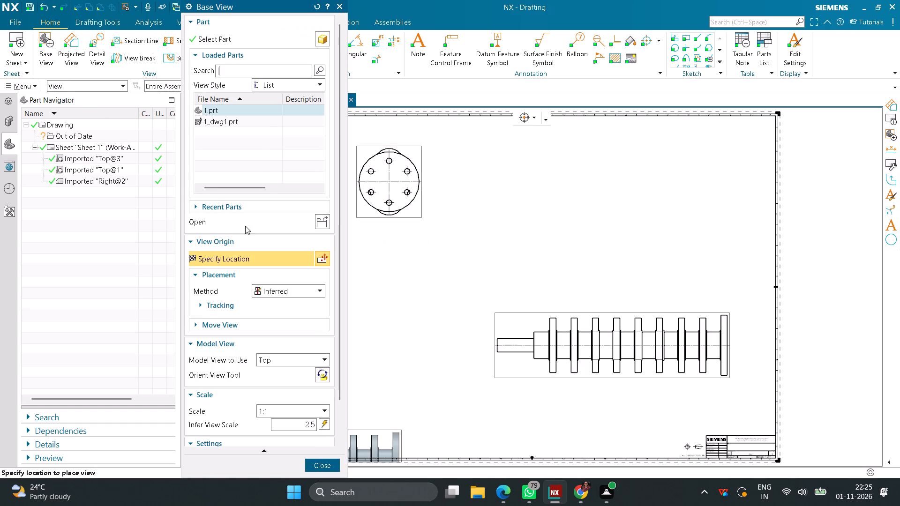
pyautogui.click(325, 356)
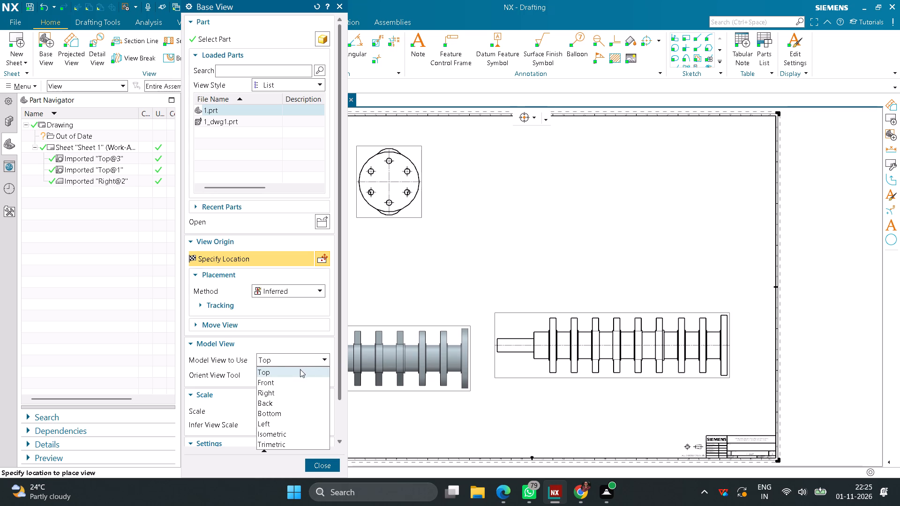
pyautogui.click(287, 390)
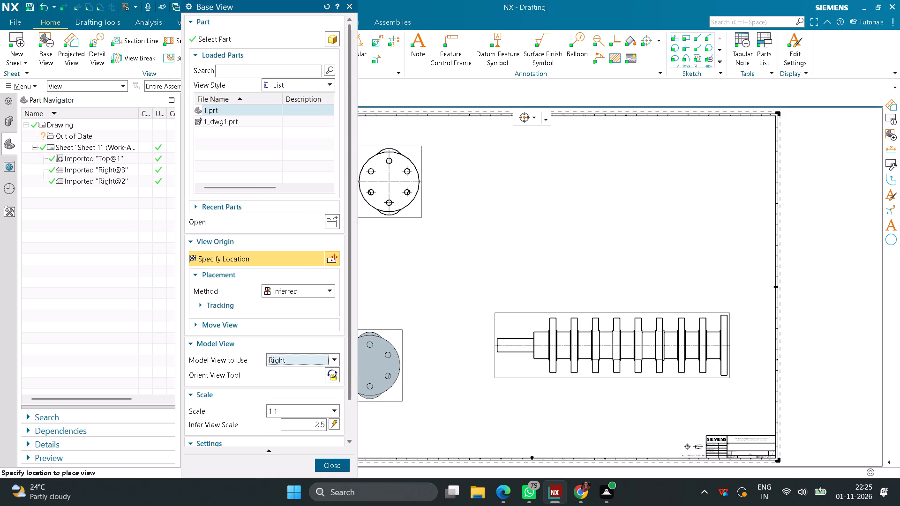
pyautogui.click(336, 357)
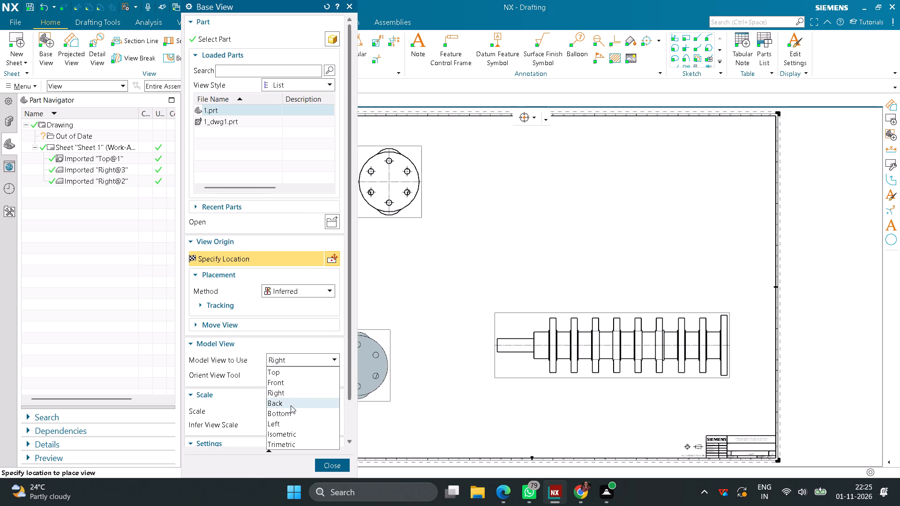
pyautogui.click(278, 423)
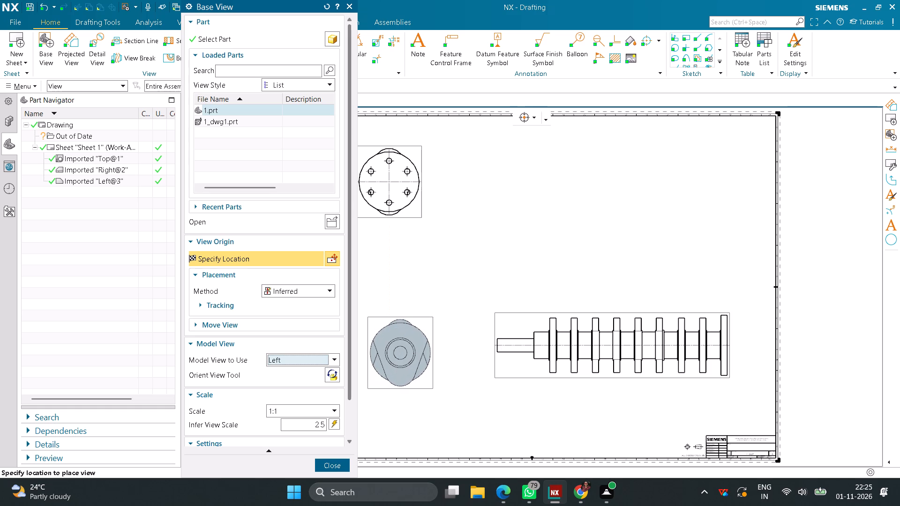
pyautogui.click(395, 352)
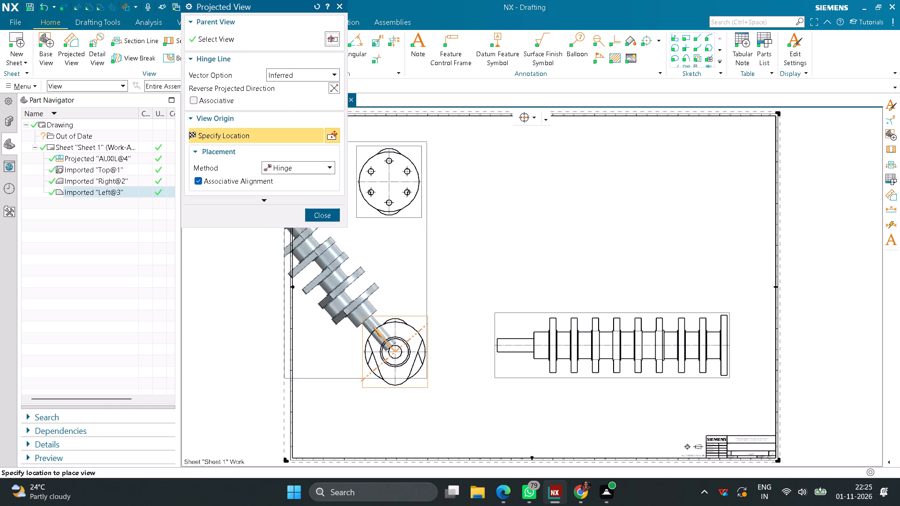
pyautogui.click(326, 216)
# Add another base view of the crankshaft using the Isometric model view.
pyautogui.click(46, 43)
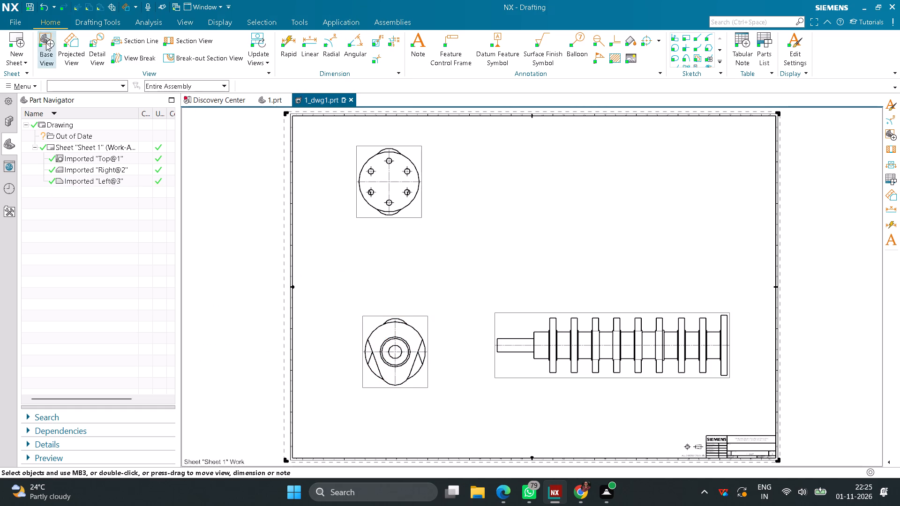
pyautogui.scroll(-2, 307, 341)
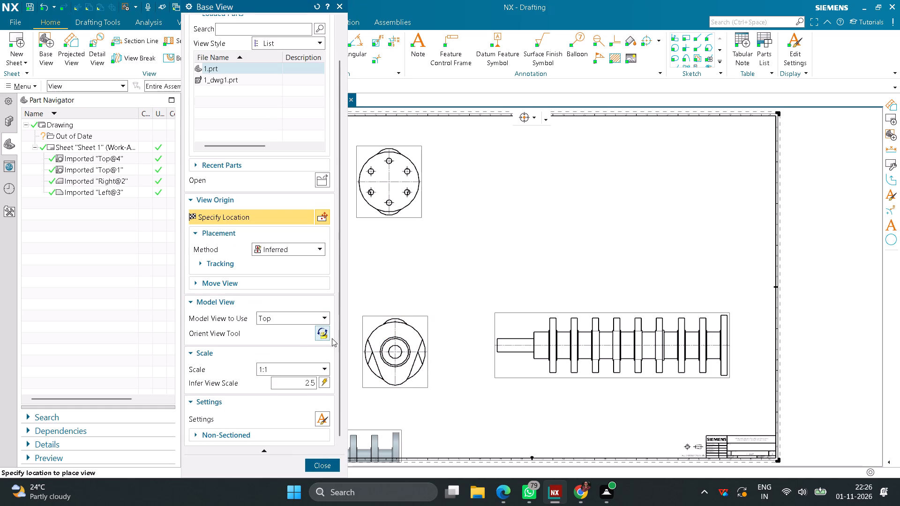
pyautogui.click(323, 315)
pyautogui.click(312, 387)
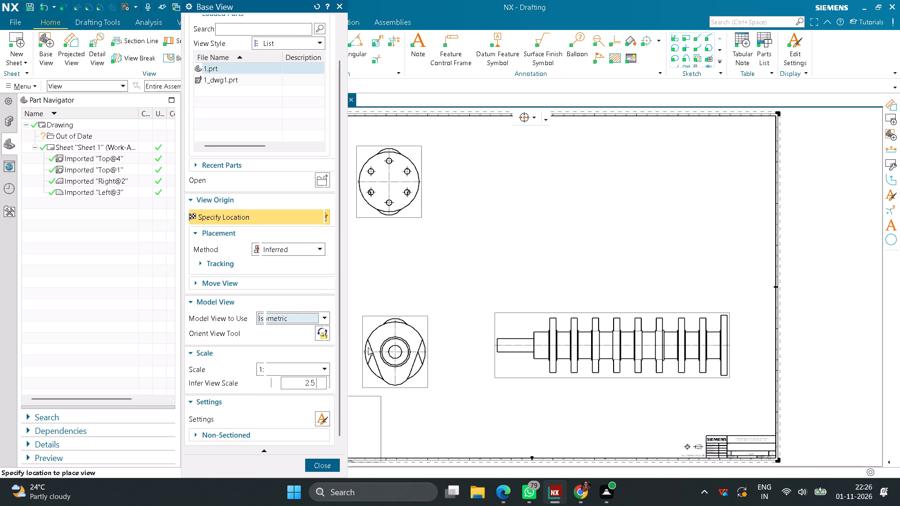
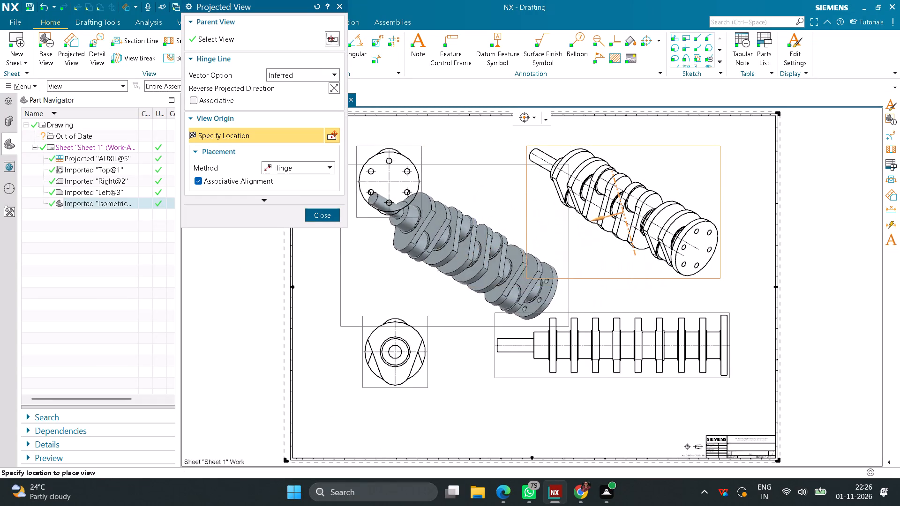
# Finish placing the Isometric view without adding a projected view from it.
pyautogui.click(340, 213)
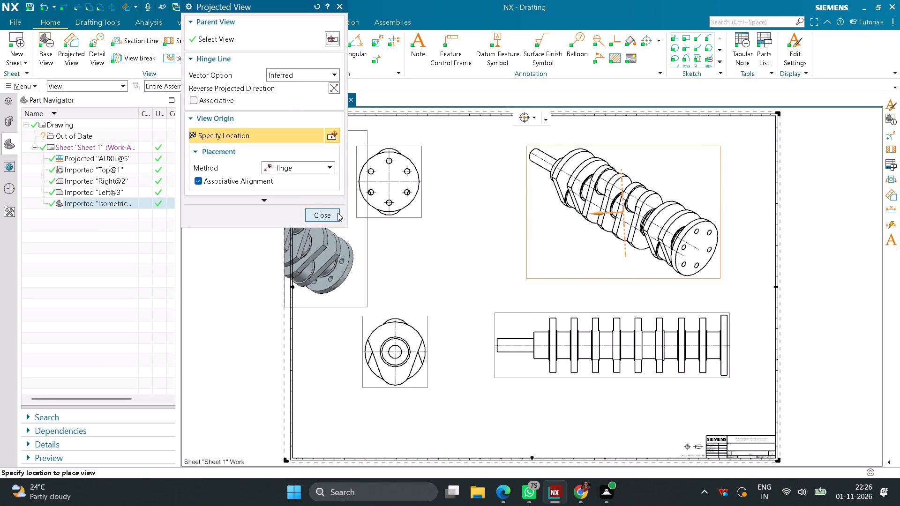
pyautogui.click(334, 213)
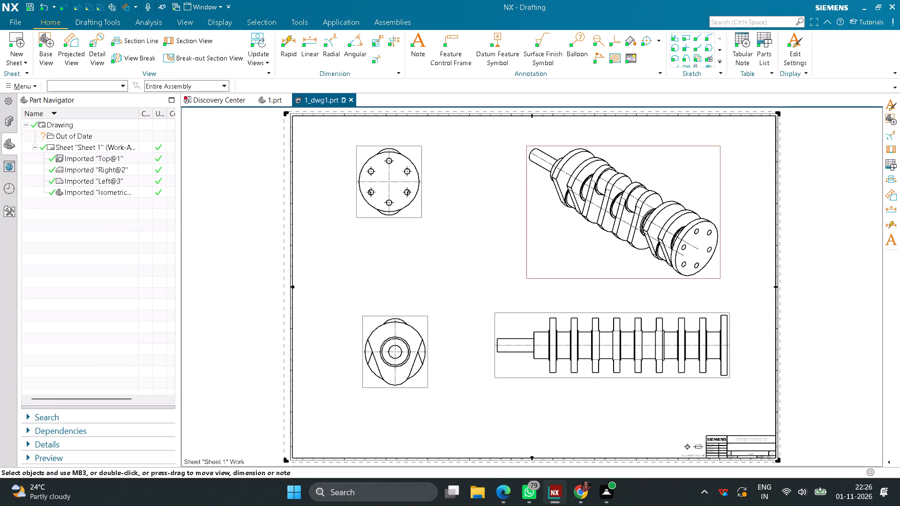
# Set the Isometric view's shading rendering style to Fully Shaded.
pyautogui.rightClick(524, 235)
pyautogui.click(550, 256)
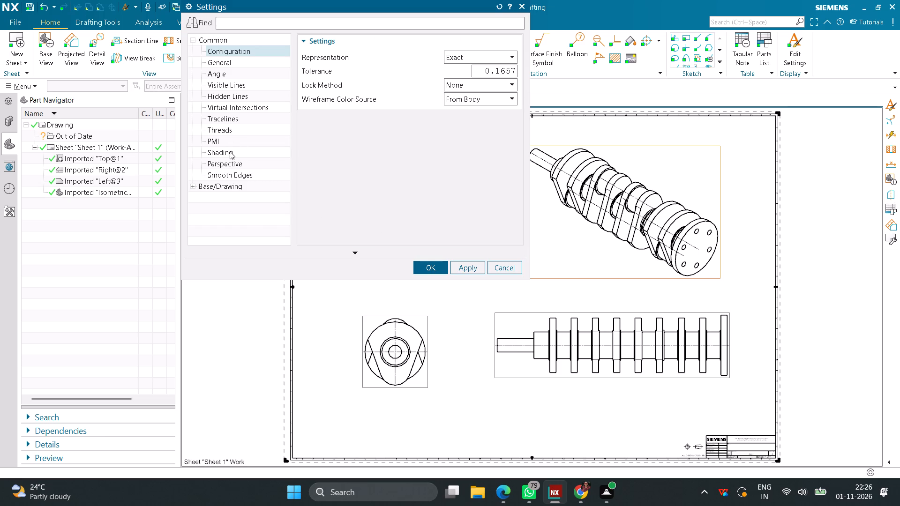
pyautogui.click(230, 151)
pyautogui.click(502, 58)
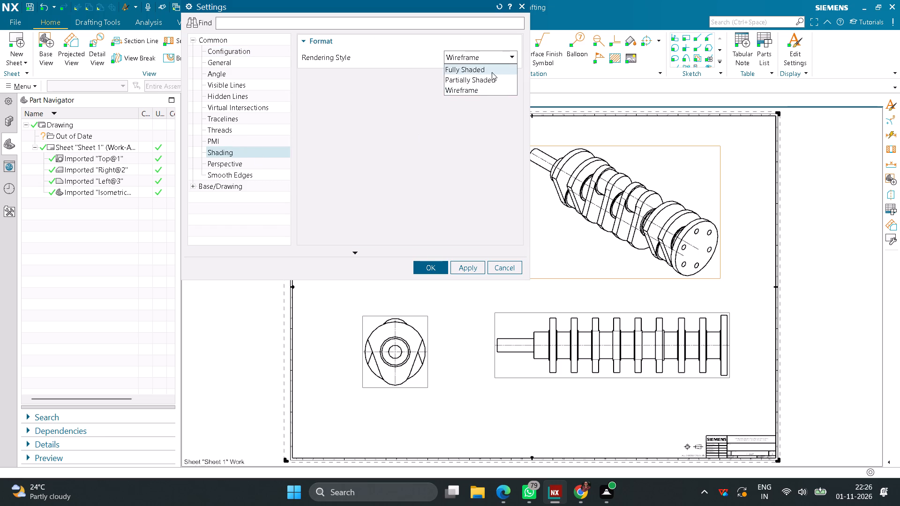
pyautogui.click(492, 72)
pyautogui.click(477, 263)
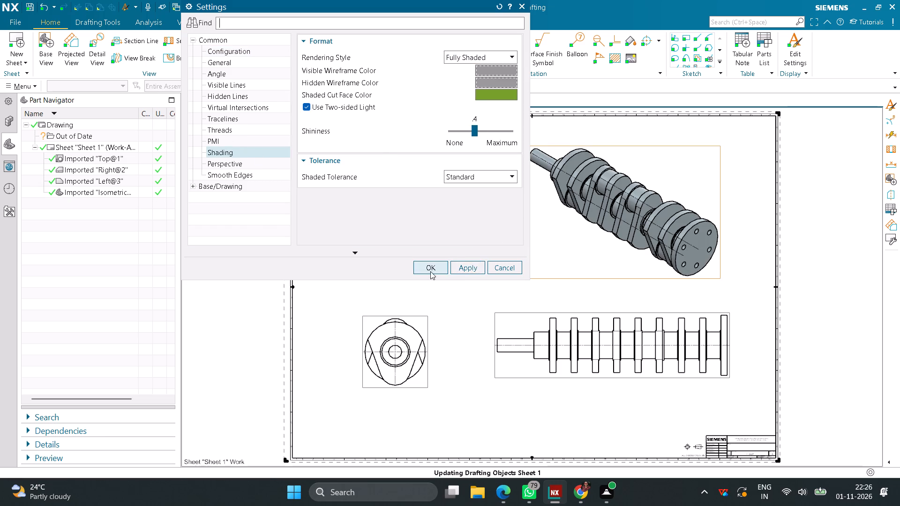
pyautogui.click(430, 271)
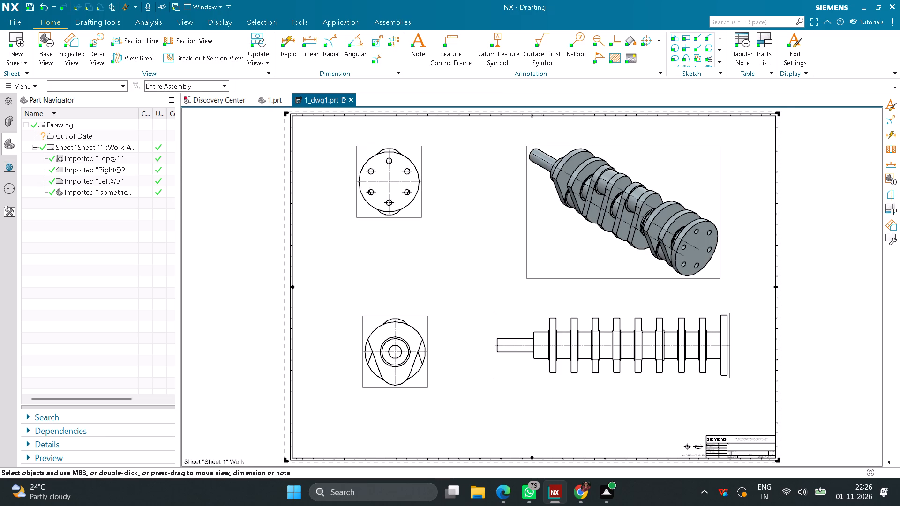
# Show the hidden lines of the Right view, the six-hole flange view, as dashed lines.
pyautogui.rightClick(417, 217)
pyautogui.click(448, 235)
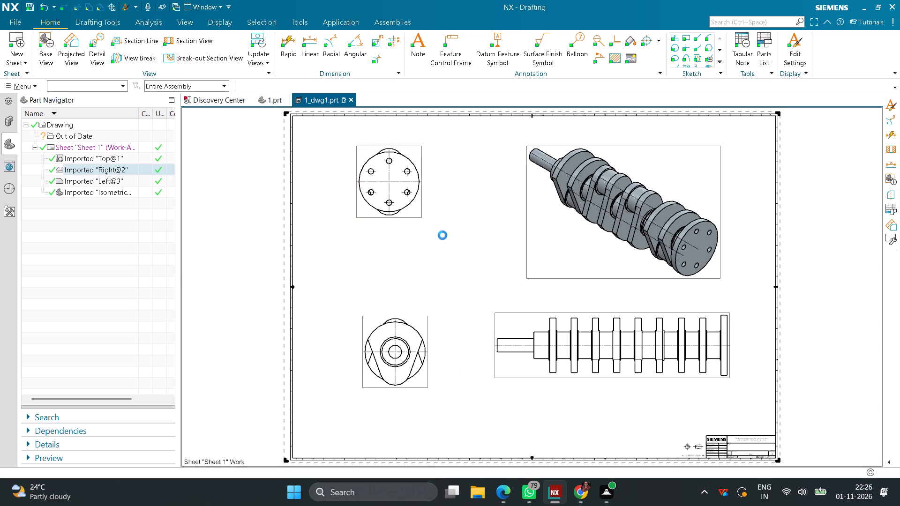
pyautogui.click(225, 99)
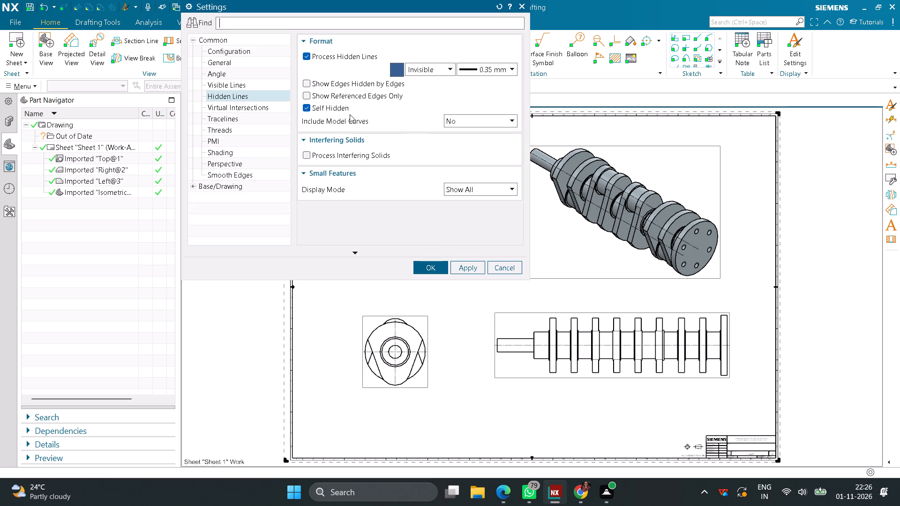
pyautogui.click(452, 69)
pyautogui.click(423, 102)
pyautogui.click(469, 263)
pyautogui.click(435, 263)
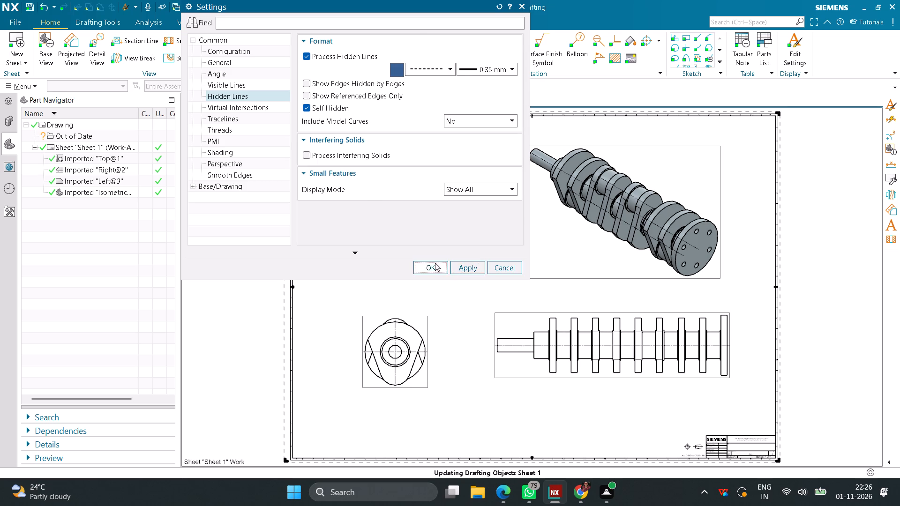
# Show the hidden lines of the Left view, below the flange view, as dashed lines.
pyautogui.rightClick(431, 328)
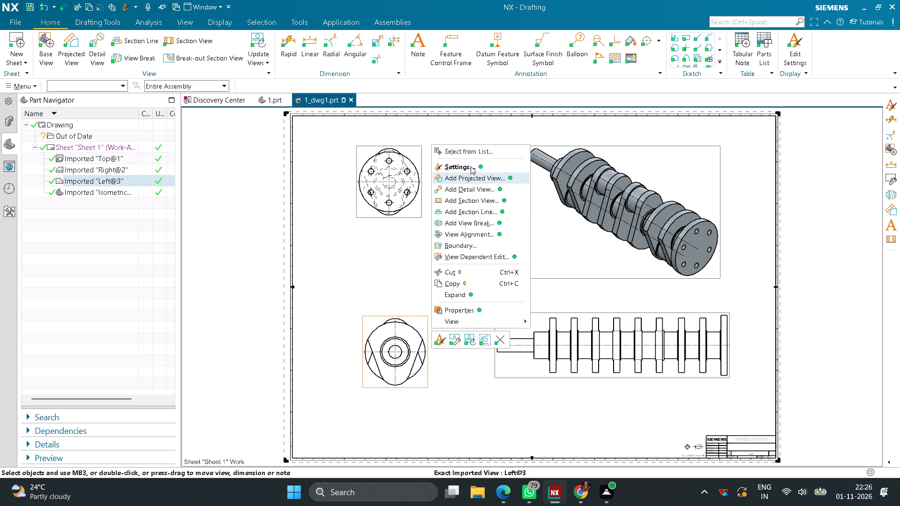
pyautogui.click(471, 166)
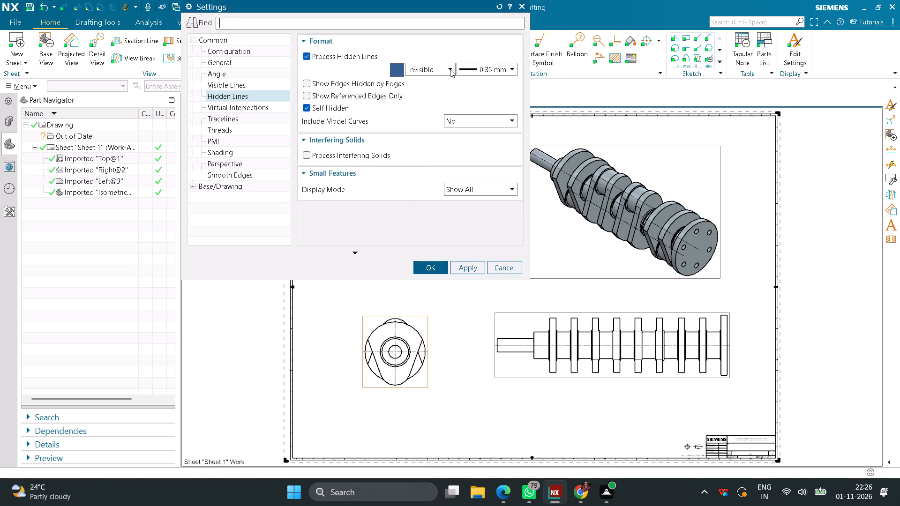
pyautogui.click(450, 69)
pyautogui.click(436, 101)
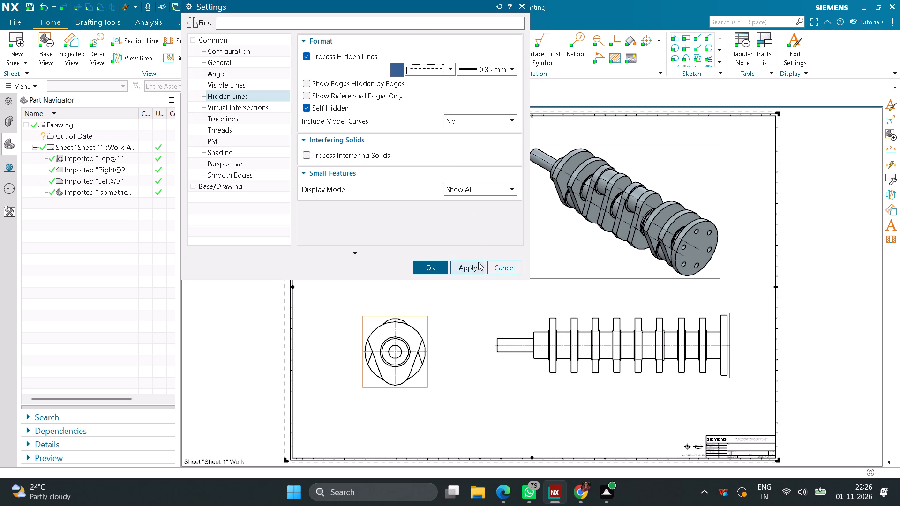
pyautogui.click(475, 269)
pyautogui.click(445, 267)
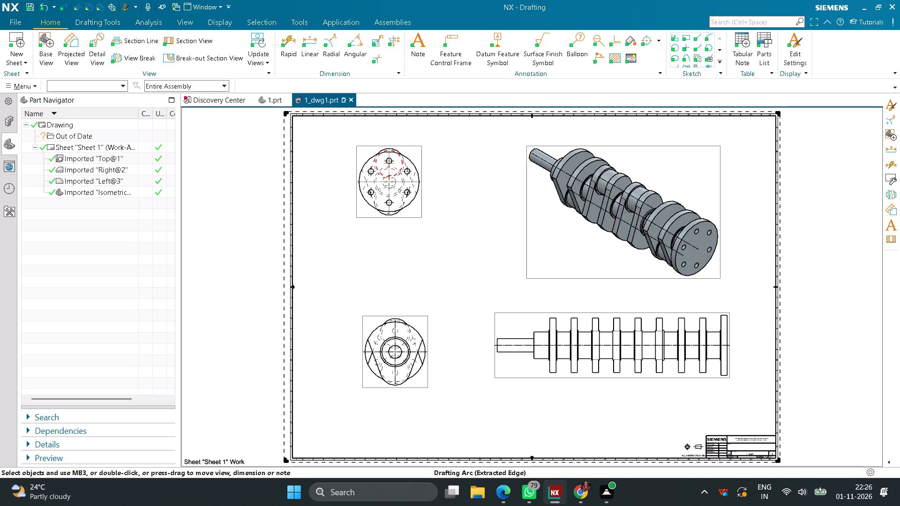
# Add a cylindrical rapid dimension for the narrow end shaft's diameter in the Top view, placed just beyond the shaft's free end.
pyautogui.click(294, 55)
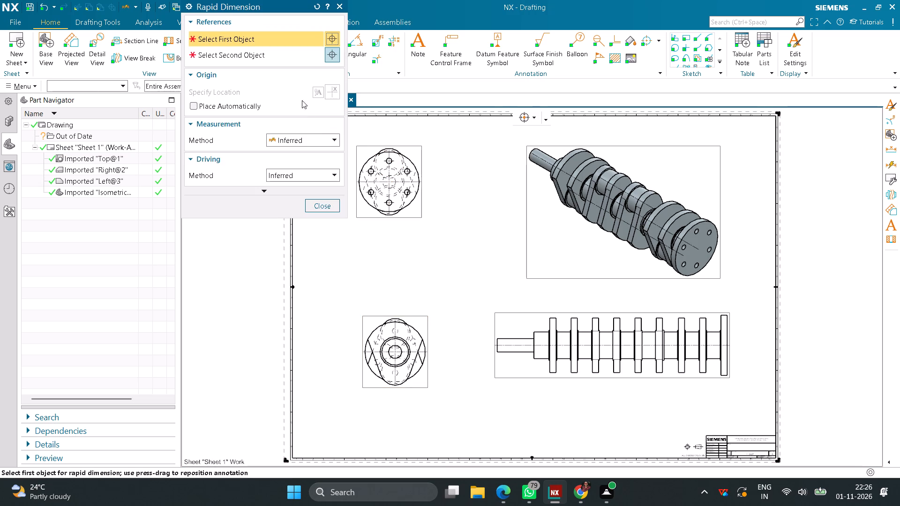
pyautogui.click(335, 142)
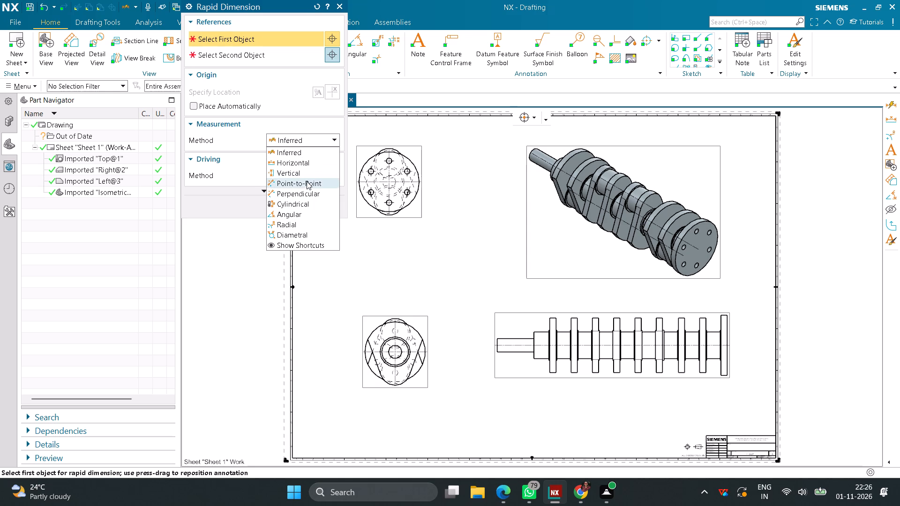
pyautogui.click(307, 200)
pyautogui.scroll(2, 490, 344)
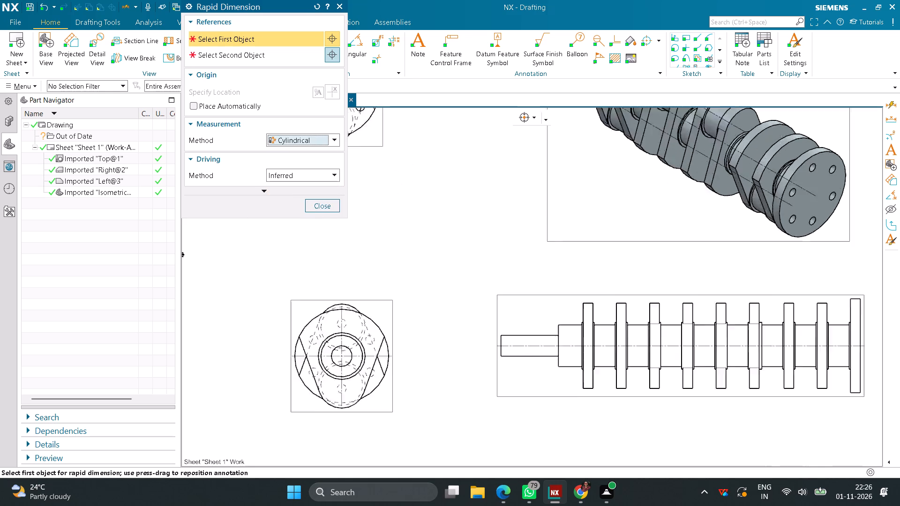
pyautogui.scroll(1, 490, 344)
pyautogui.click(517, 332)
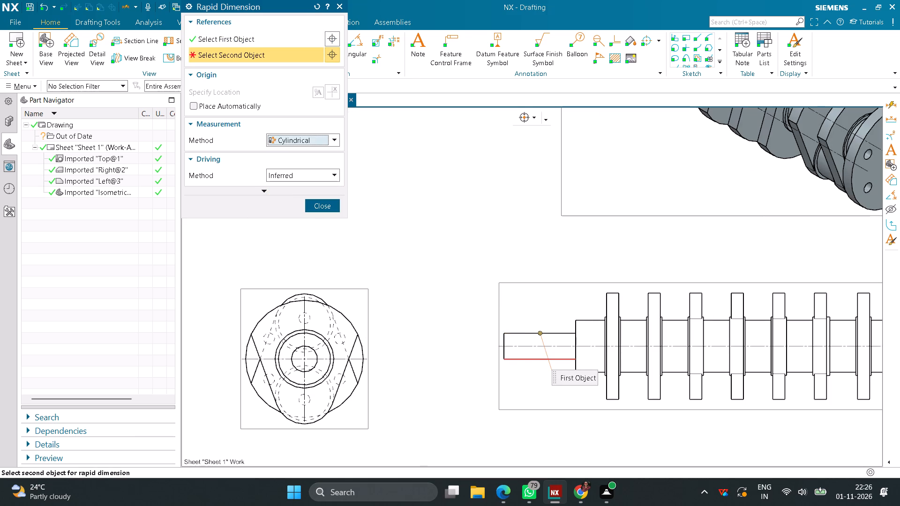
pyautogui.click(517, 357)
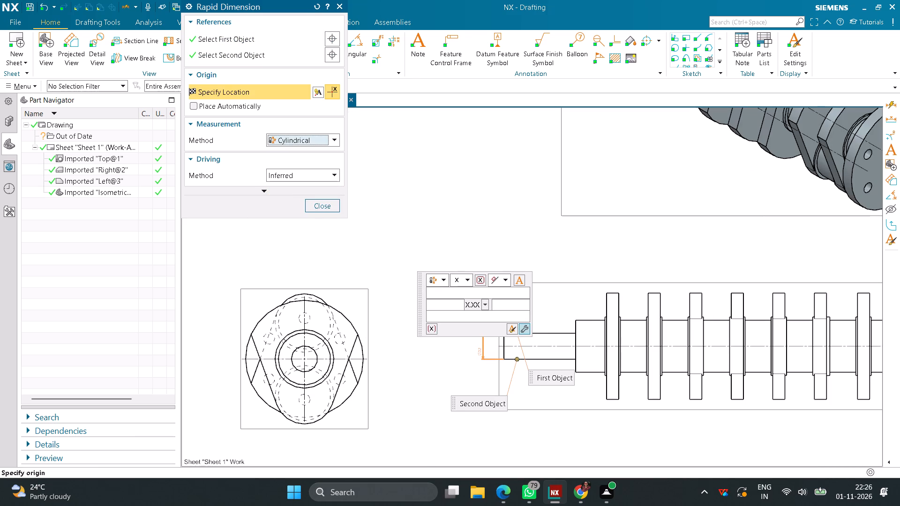
pyautogui.click(489, 350)
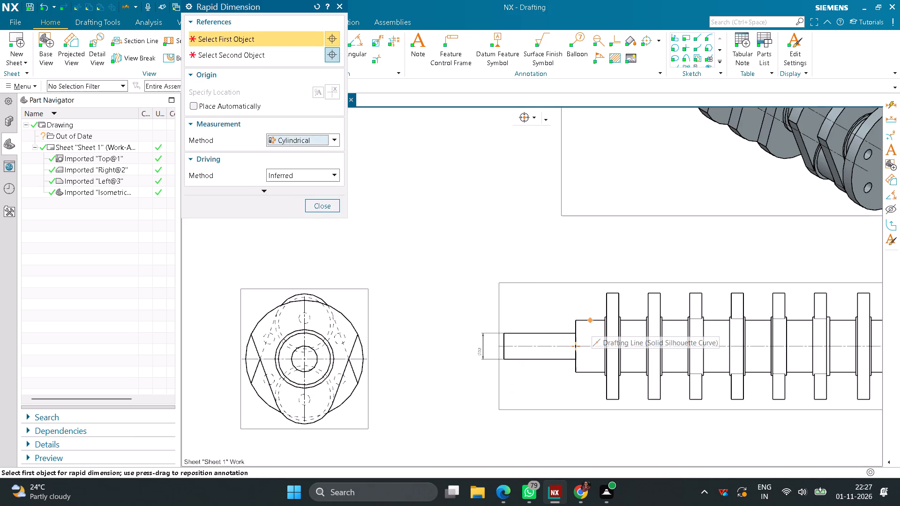
# Dimension the diameter of the wider shaft section before the first web in the Top view, outside the end shaft's dimension.
pyautogui.click(588, 323)
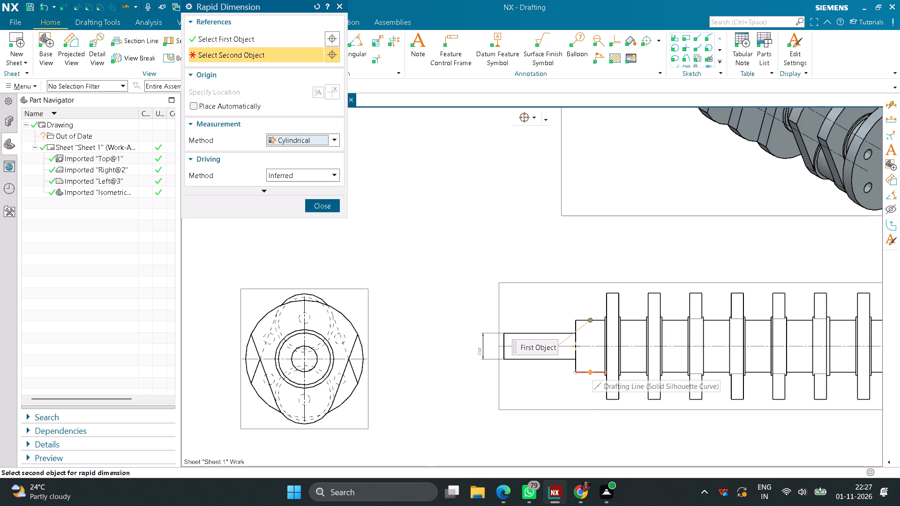
pyautogui.click(592, 368)
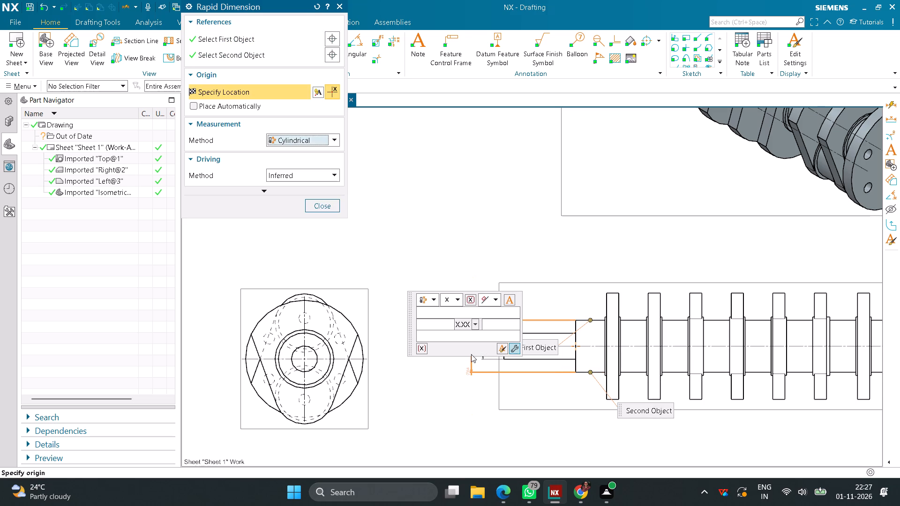
pyautogui.scroll(-4, 470, 371)
pyautogui.moveTo(470, 371); pyautogui.dragTo(470, 372, button='middle')
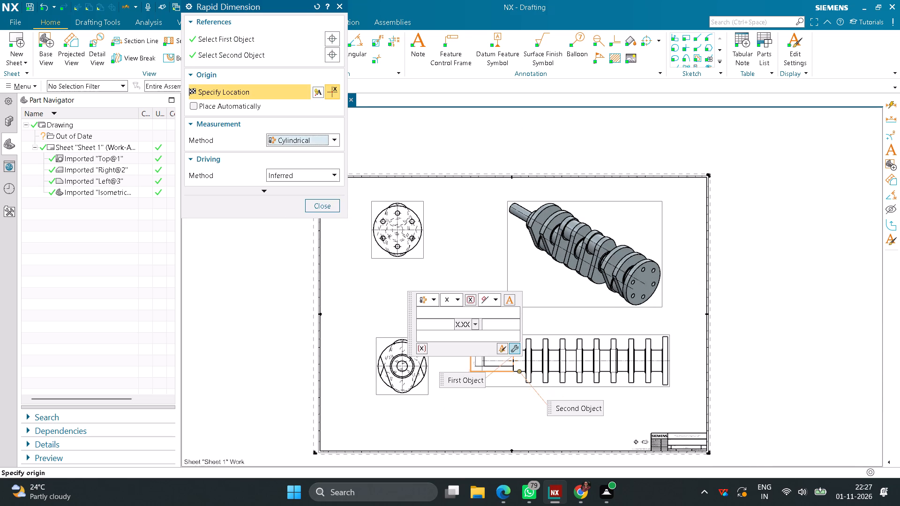
pyautogui.moveTo(470, 372); pyautogui.dragTo(473, 409, button='middle')
pyautogui.scroll(3, 471, 400)
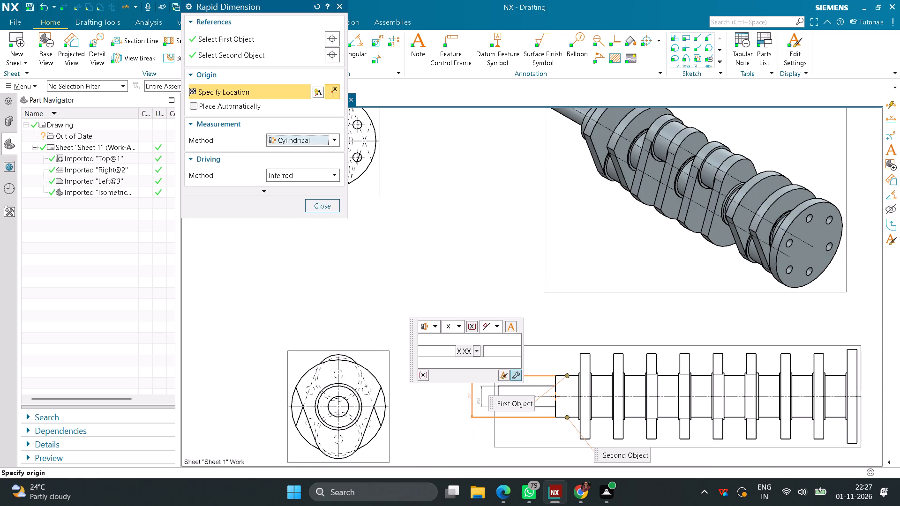
pyautogui.click(471, 393)
# Dimension the diameter of the thin collar beside the first web in the Top view, placed outside the other two diameter dimensions.
pyautogui.scroll(3, 528, 393)
pyautogui.scroll(3, 592, 387)
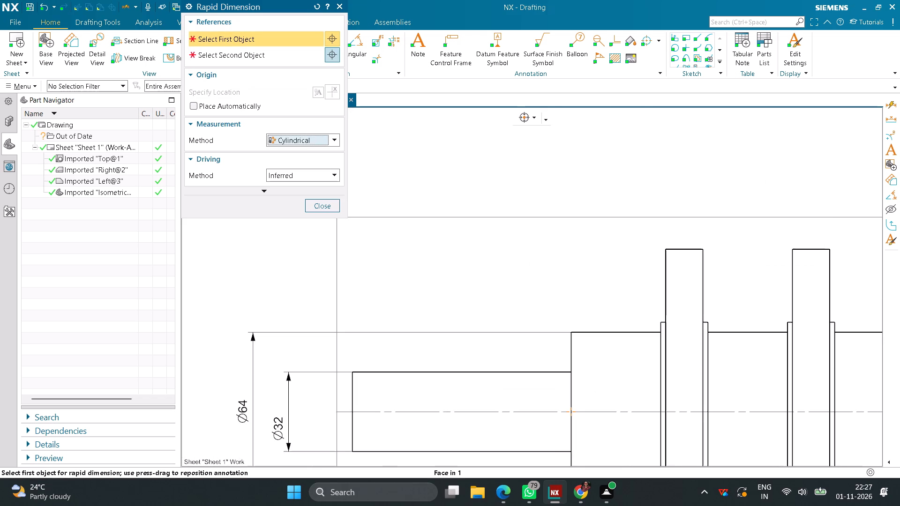
pyautogui.scroll(4, 639, 349)
pyautogui.moveTo(652, 351); pyautogui.dragTo(458, 288, button='middle')
pyautogui.moveTo(652, 351); pyautogui.dragTo(458, 288, button='right')
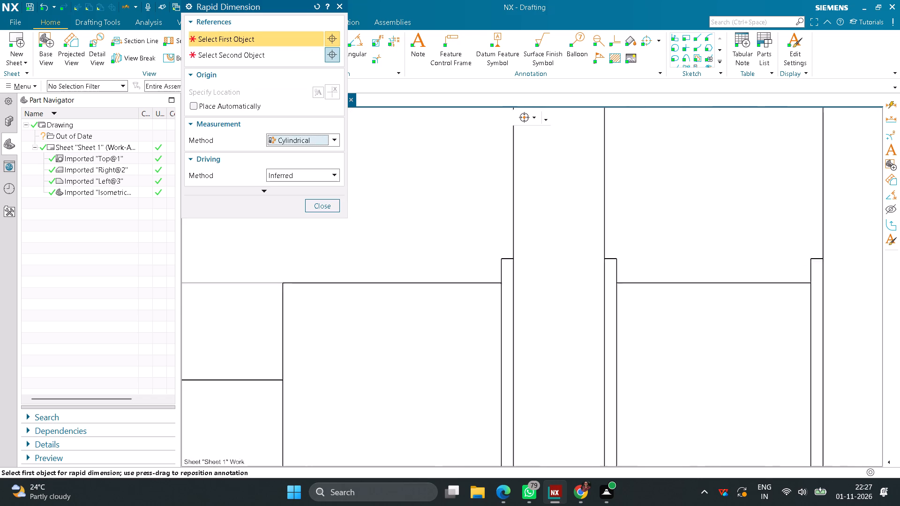
pyautogui.moveTo(458, 288); pyautogui.dragTo(447, 282, button='right')
pyautogui.moveTo(458, 288); pyautogui.dragTo(447, 281, button='middle')
pyautogui.scroll(2, 484, 269)
pyautogui.click(499, 241)
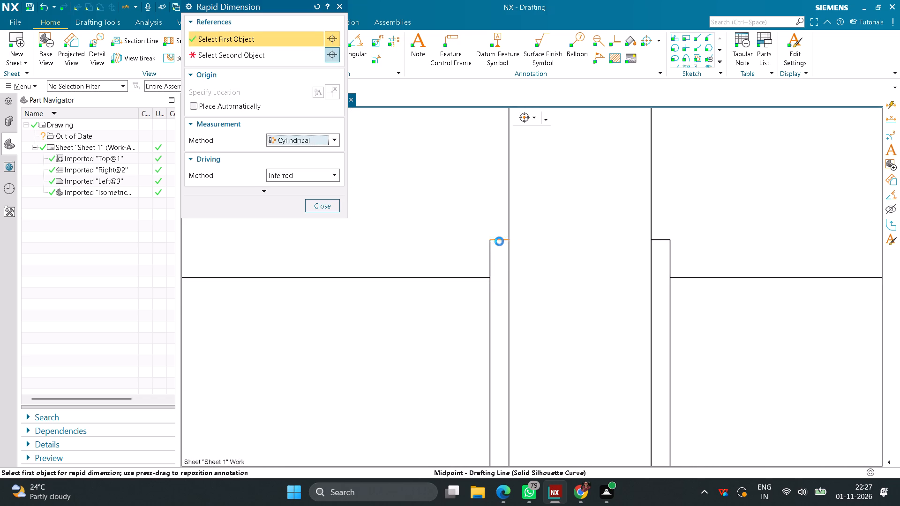
pyautogui.scroll(-11, 495, 272)
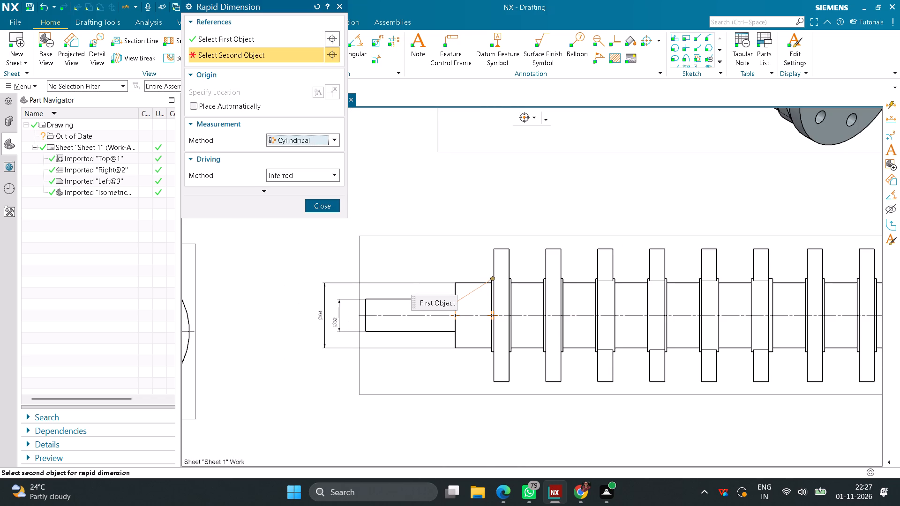
pyautogui.scroll(6, 495, 372)
pyautogui.scroll(6, 480, 311)
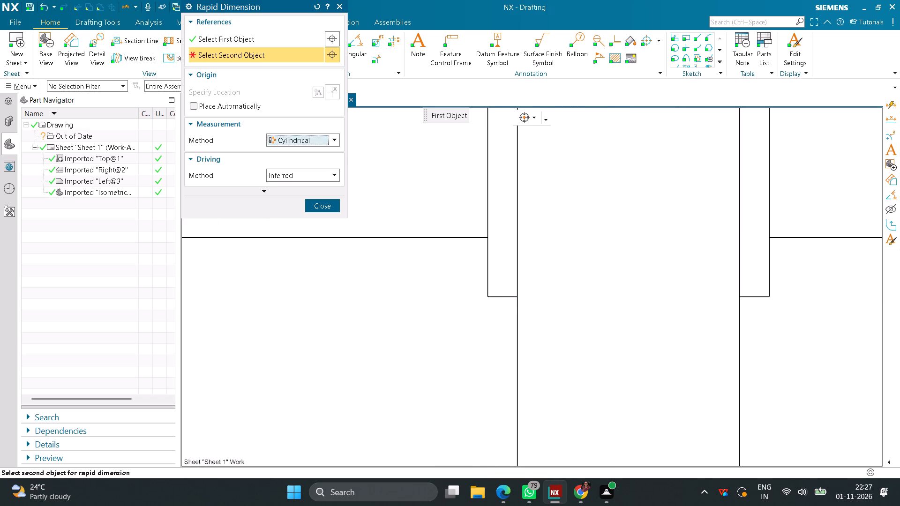
pyautogui.click(504, 293)
pyautogui.scroll(-6, 453, 312)
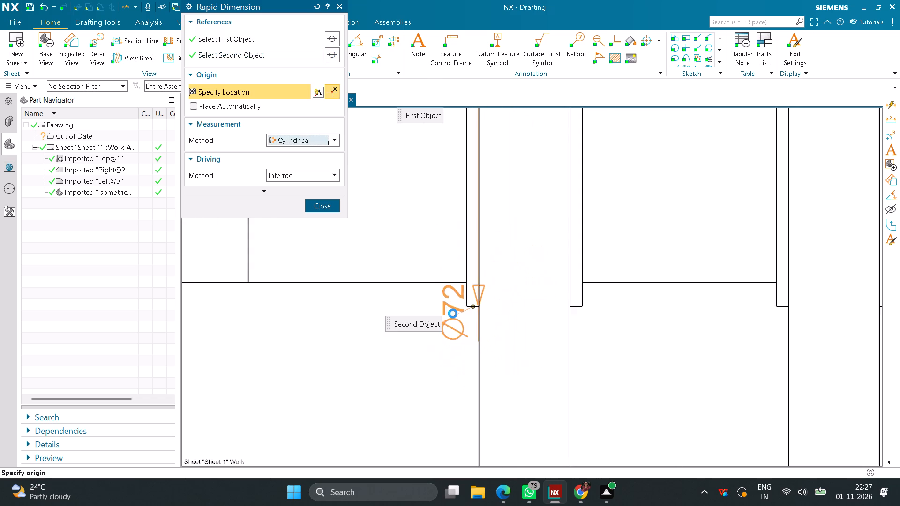
pyautogui.scroll(-8, 453, 313)
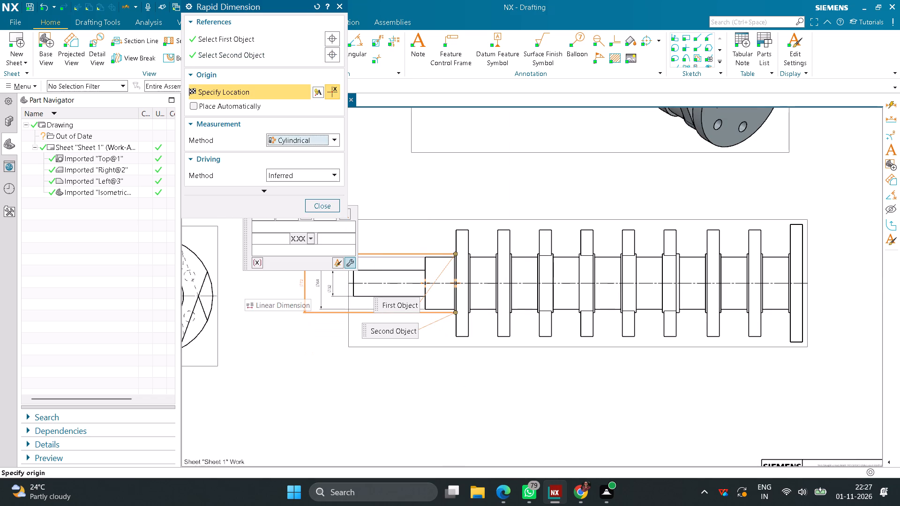
pyautogui.click(310, 287)
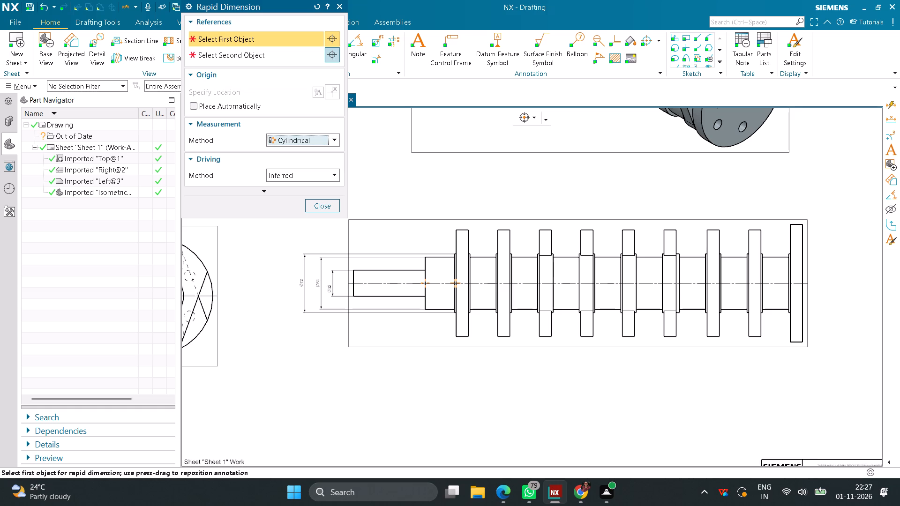
pyautogui.click(322, 203)
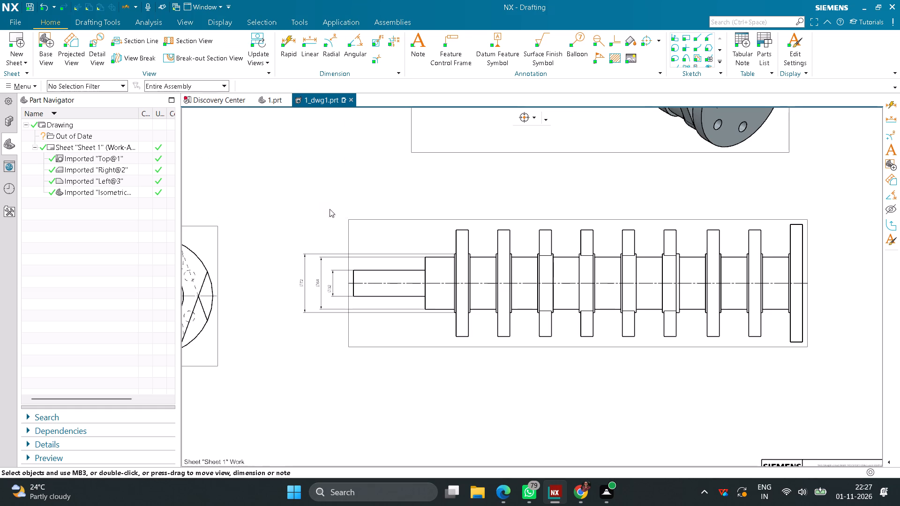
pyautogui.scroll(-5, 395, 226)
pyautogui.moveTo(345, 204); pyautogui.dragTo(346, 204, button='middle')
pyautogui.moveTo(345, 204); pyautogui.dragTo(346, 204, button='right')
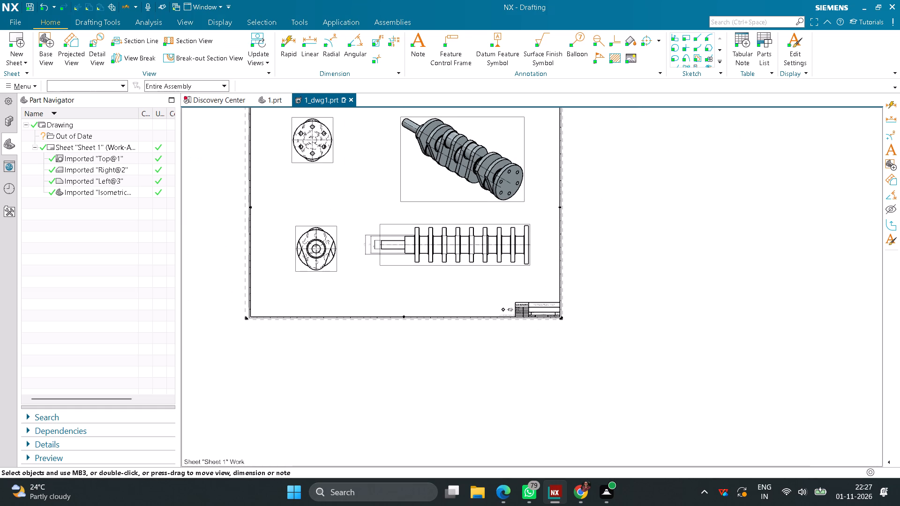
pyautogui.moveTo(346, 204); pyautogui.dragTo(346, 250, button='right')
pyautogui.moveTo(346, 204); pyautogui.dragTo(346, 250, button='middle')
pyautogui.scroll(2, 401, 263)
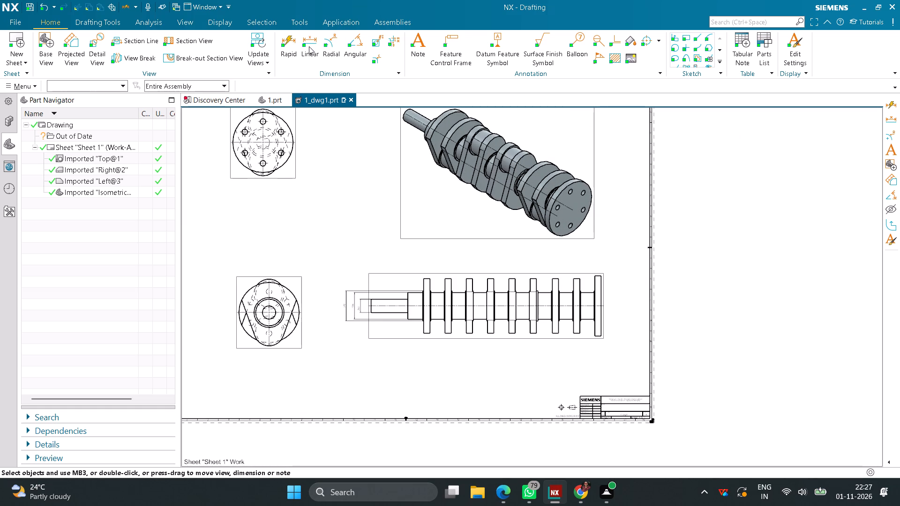
# Add a linear dimension for the narrow end shaft's length in the Top view, placed above the shaft.
pyautogui.click(309, 46)
pyautogui.scroll(5, 404, 282)
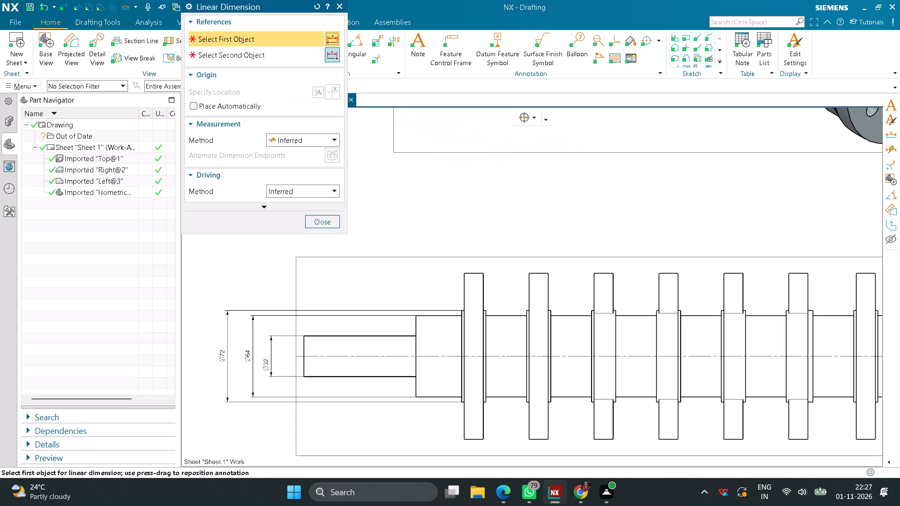
pyautogui.click(382, 334)
pyautogui.click(368, 292)
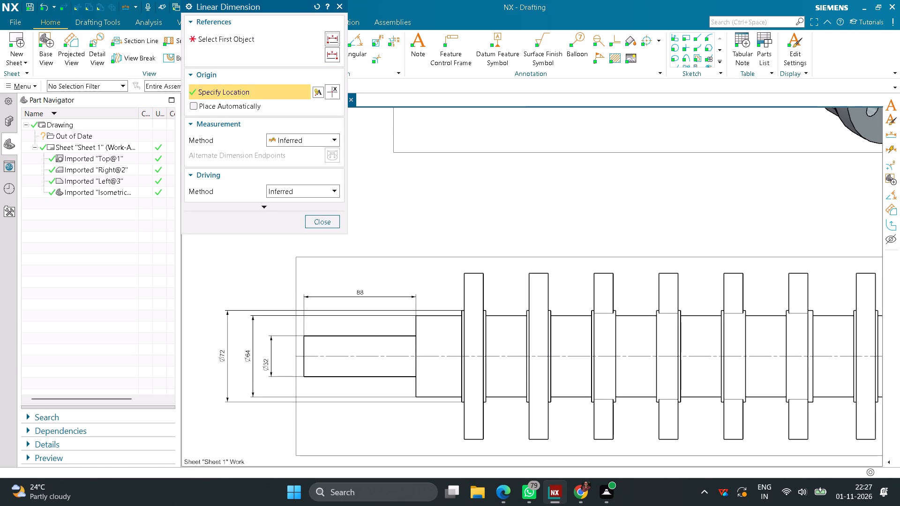
# Add a linear dimension from the shaft's free end to the first collar, placed above the end shaft's length dimension.
pyautogui.click(460, 332)
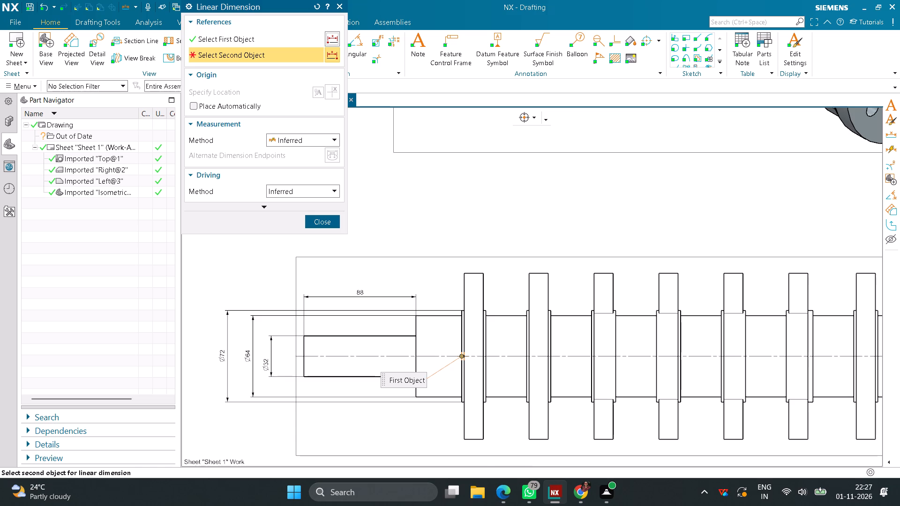
pyautogui.click(306, 348)
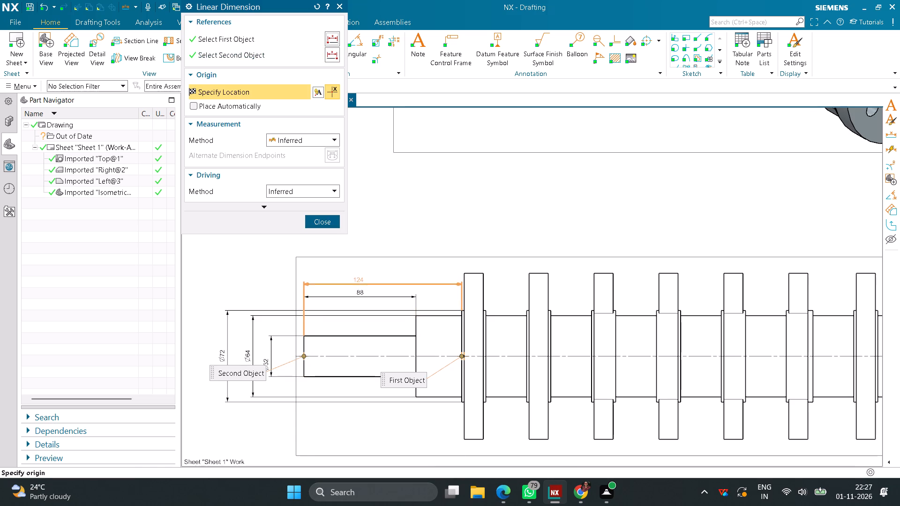
pyautogui.click(360, 277)
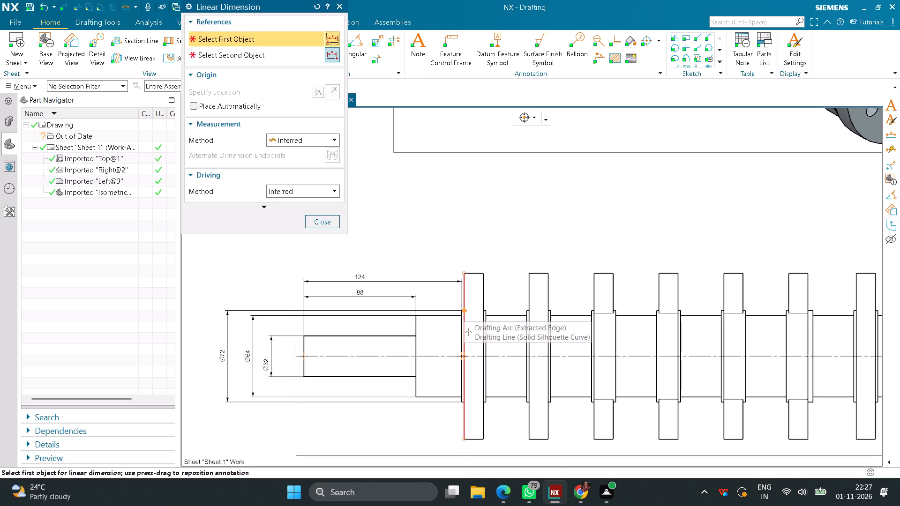
# Dimension the width of the thin collar before the first web in the Top view, placed just above the collar.
pyautogui.scroll(11, 464, 312)
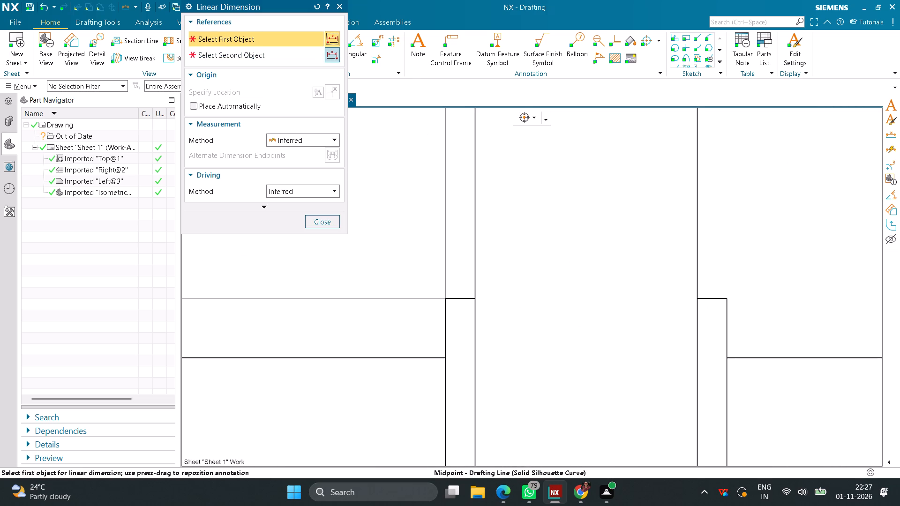
pyautogui.click(465, 298)
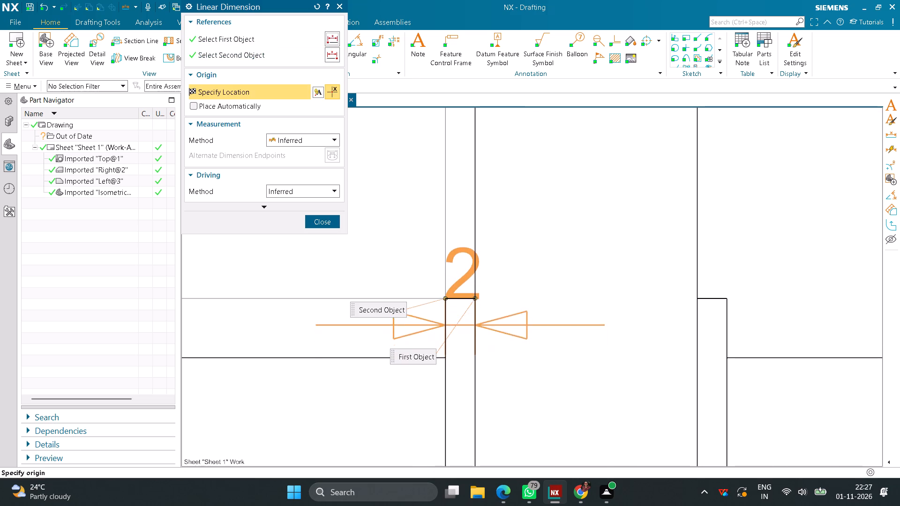
pyautogui.click(414, 217)
# Dimension the thickness of the first web using its top edge, placed above the web in the Top view.
pyautogui.scroll(-4, 456, 236)
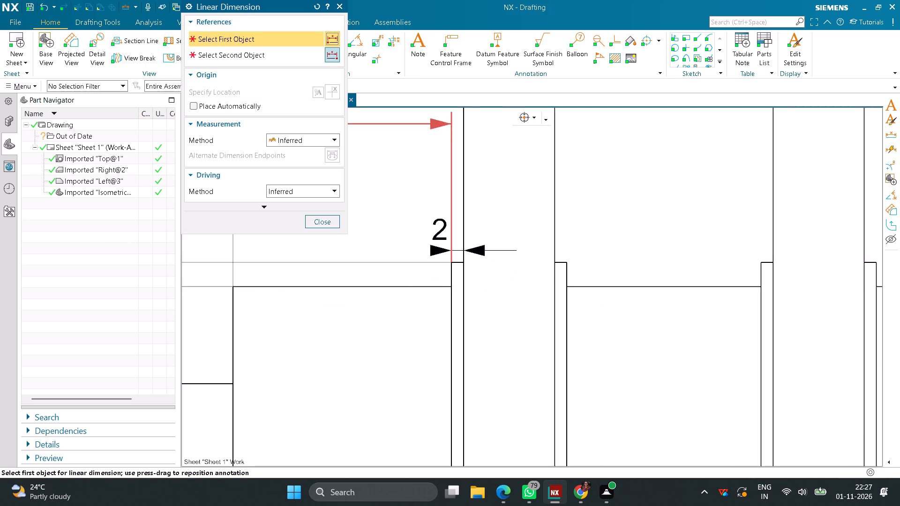
pyautogui.scroll(-6, 456, 238)
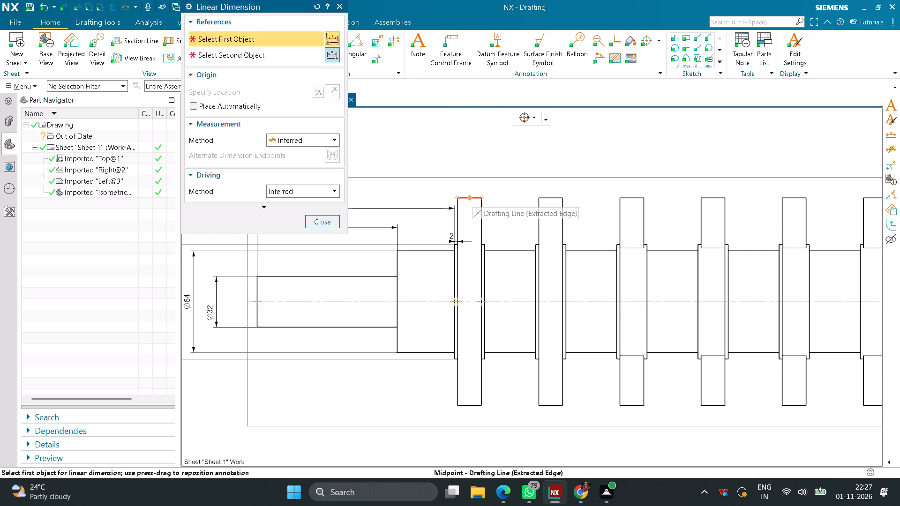
pyautogui.scroll(8, 473, 197)
pyautogui.click(489, 216)
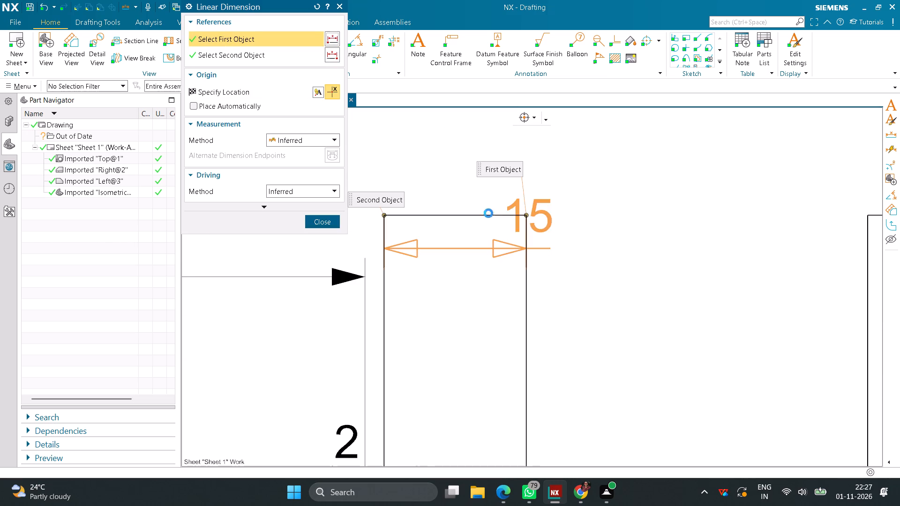
pyautogui.click(461, 153)
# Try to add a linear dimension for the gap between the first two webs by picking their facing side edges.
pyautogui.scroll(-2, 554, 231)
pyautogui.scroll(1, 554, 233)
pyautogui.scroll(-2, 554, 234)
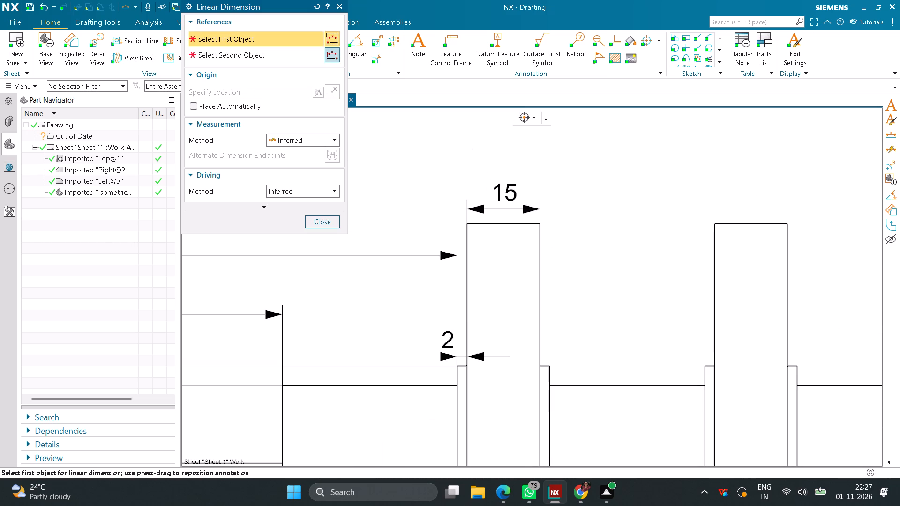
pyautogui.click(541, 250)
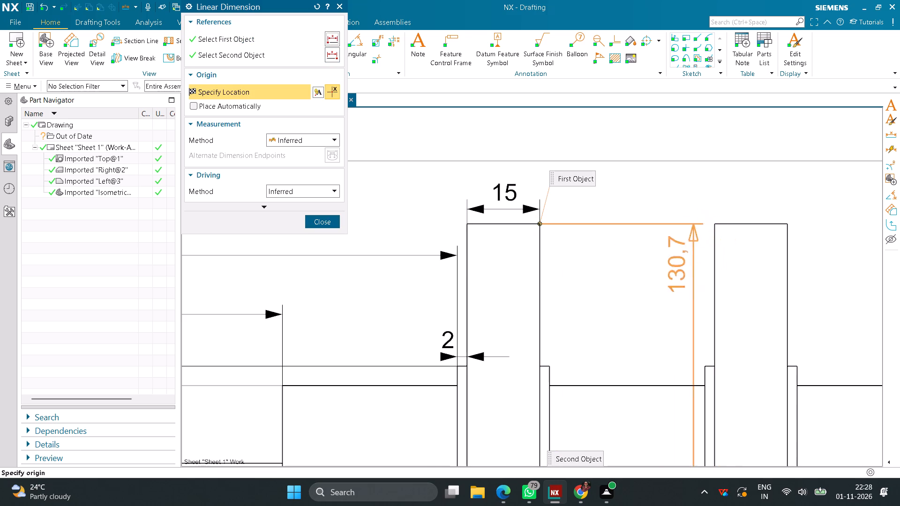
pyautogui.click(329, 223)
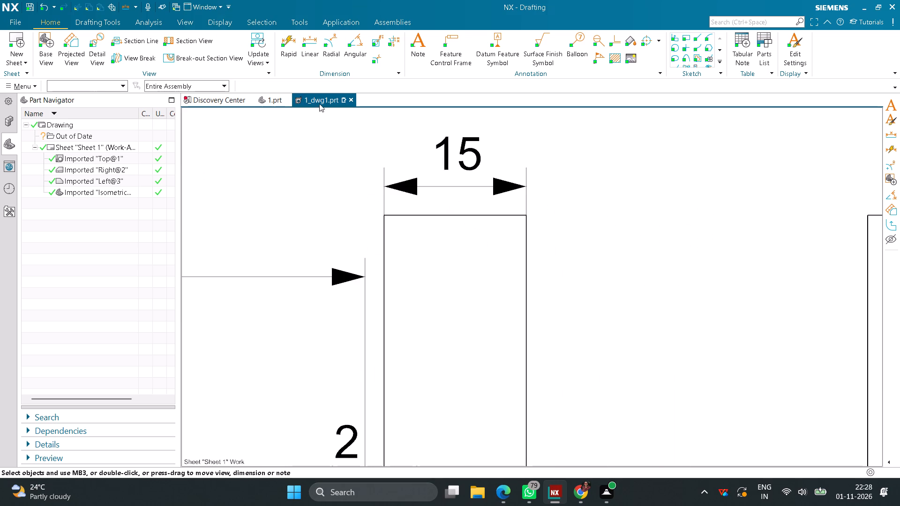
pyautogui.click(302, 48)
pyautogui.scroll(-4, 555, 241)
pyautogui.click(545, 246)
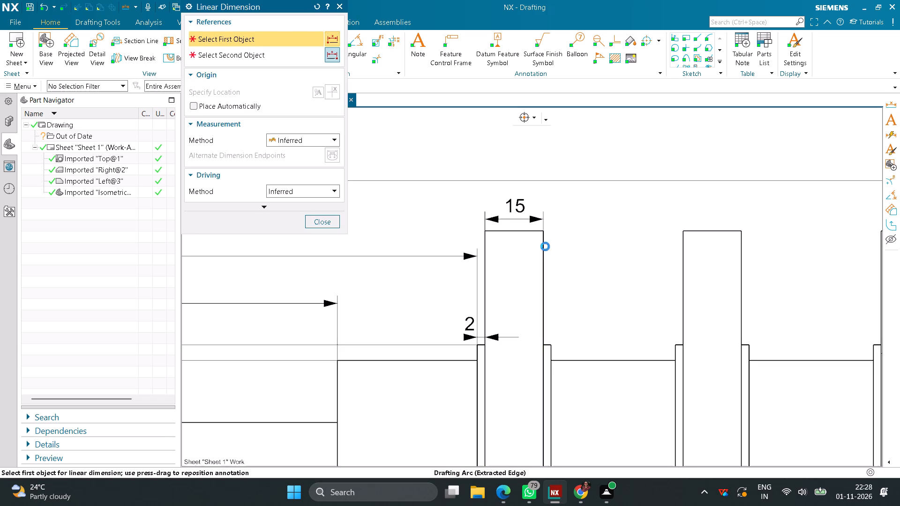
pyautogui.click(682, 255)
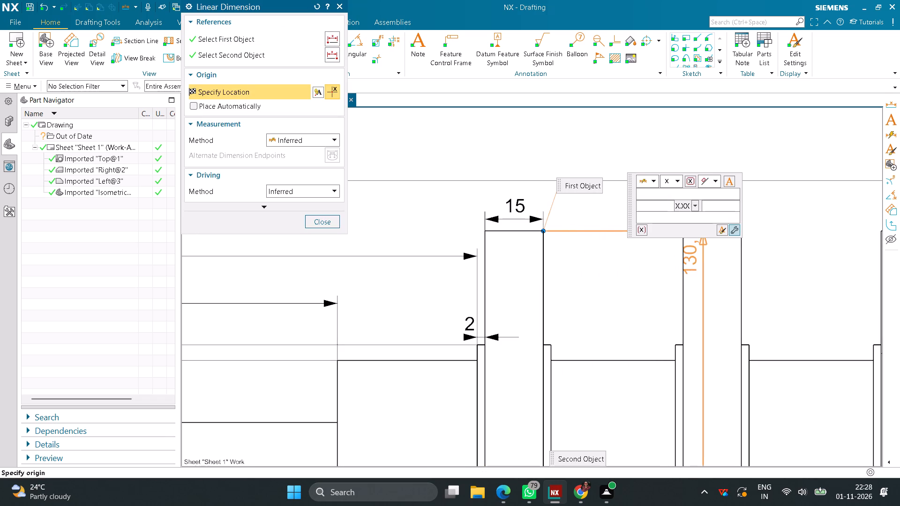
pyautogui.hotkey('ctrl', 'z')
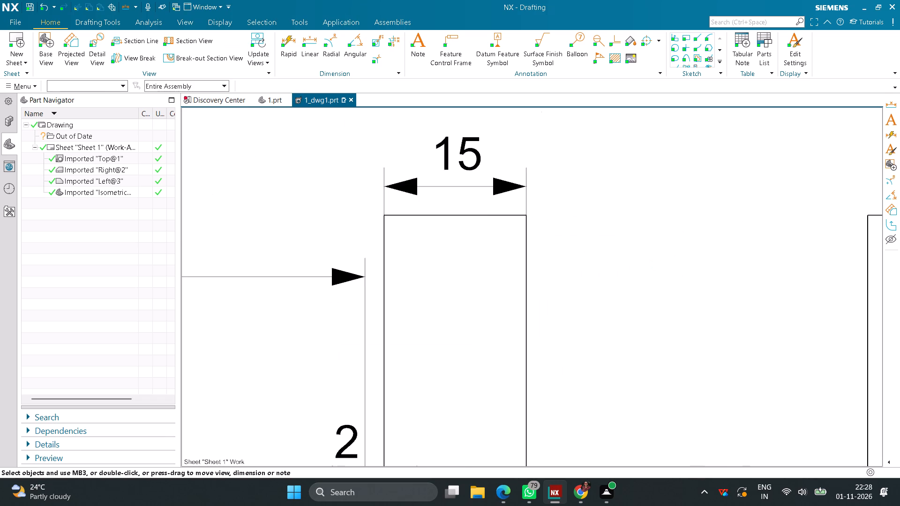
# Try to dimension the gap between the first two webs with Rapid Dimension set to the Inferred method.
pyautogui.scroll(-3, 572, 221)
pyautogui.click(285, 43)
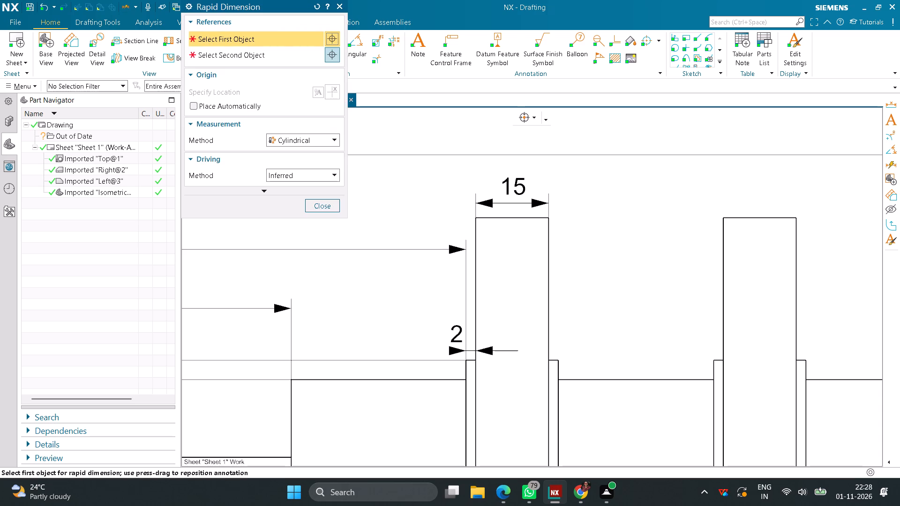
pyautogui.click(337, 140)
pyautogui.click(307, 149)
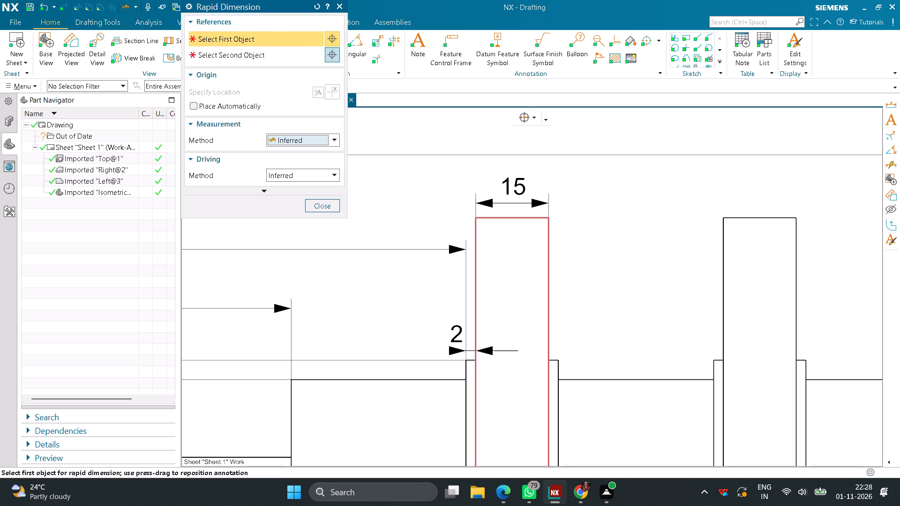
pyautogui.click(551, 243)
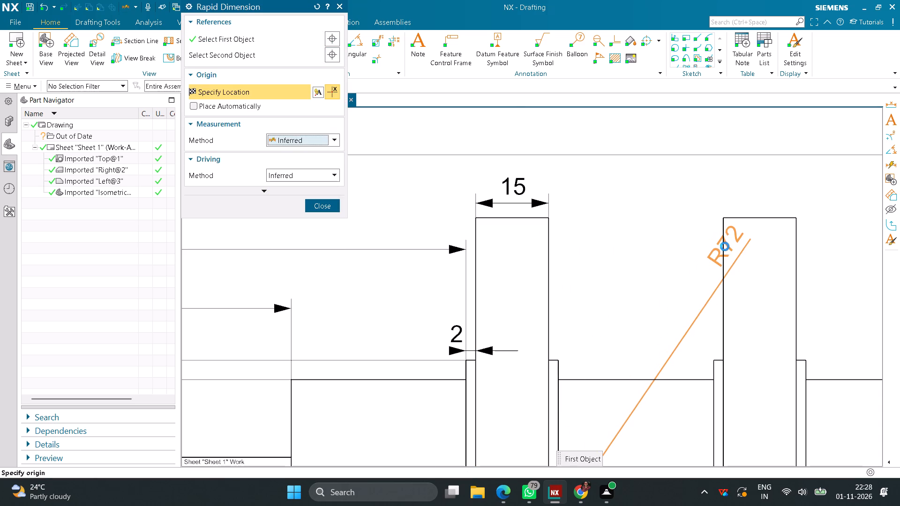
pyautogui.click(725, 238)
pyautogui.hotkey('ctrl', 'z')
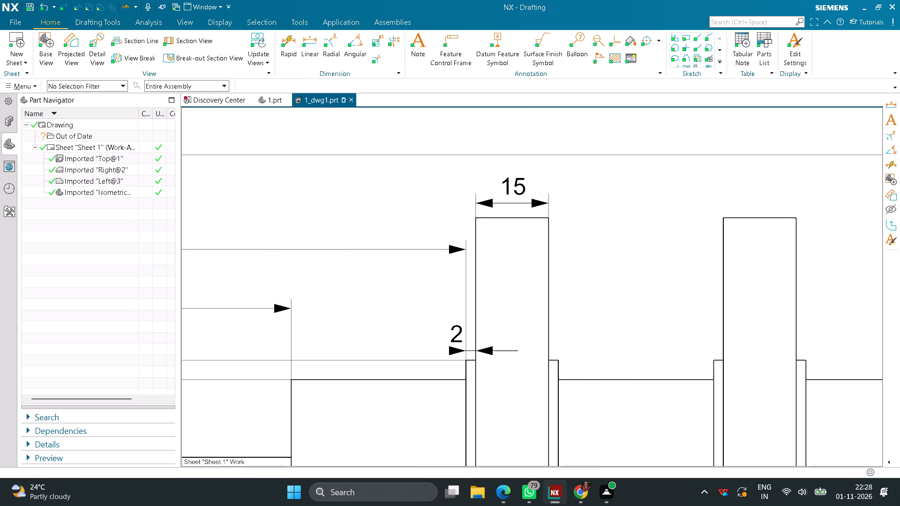
# Add a linear dimension for the gap between the facing top corners of the first two webs, placed above them.
pyautogui.click(306, 52)
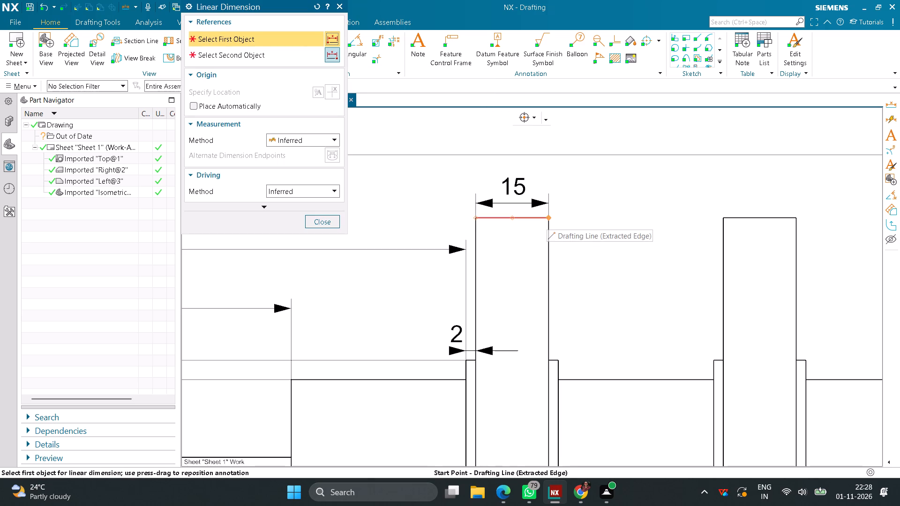
pyautogui.click(549, 217)
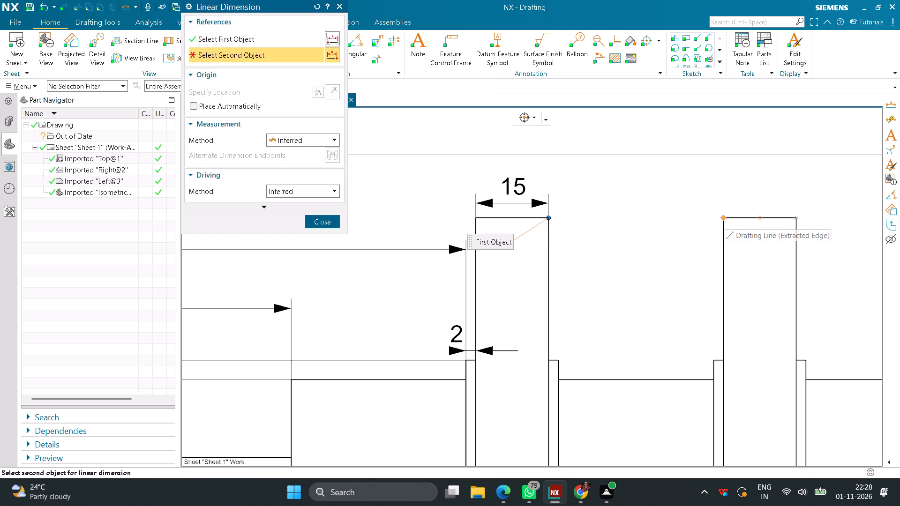
pyautogui.click(725, 217)
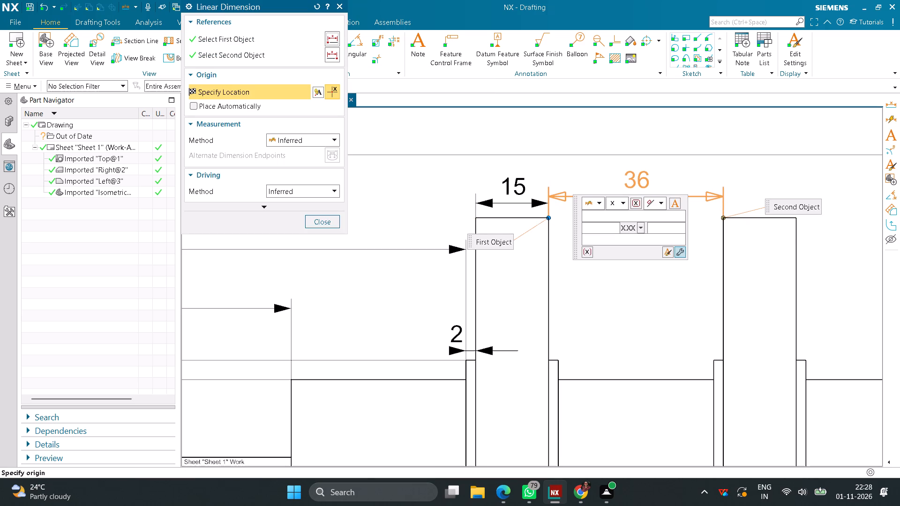
pyautogui.click(635, 179)
pyautogui.scroll(-8, 598, 242)
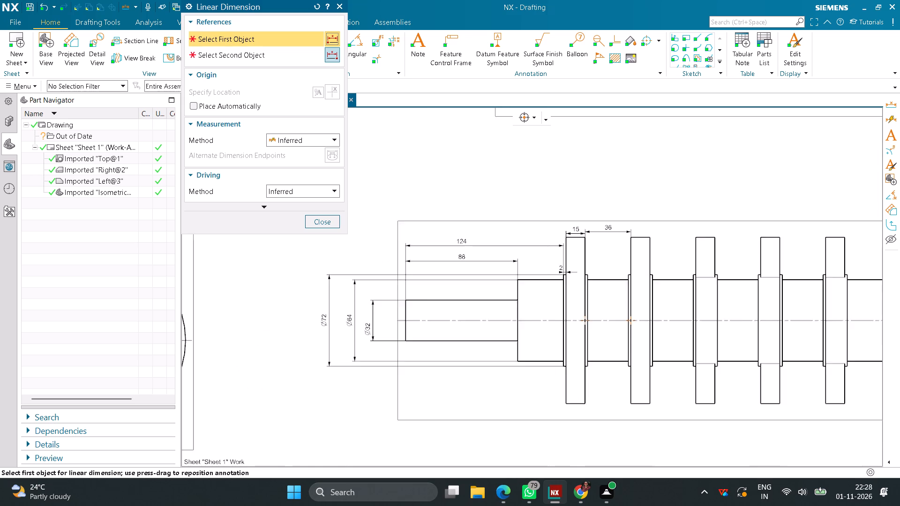
pyautogui.scroll(-3, 603, 261)
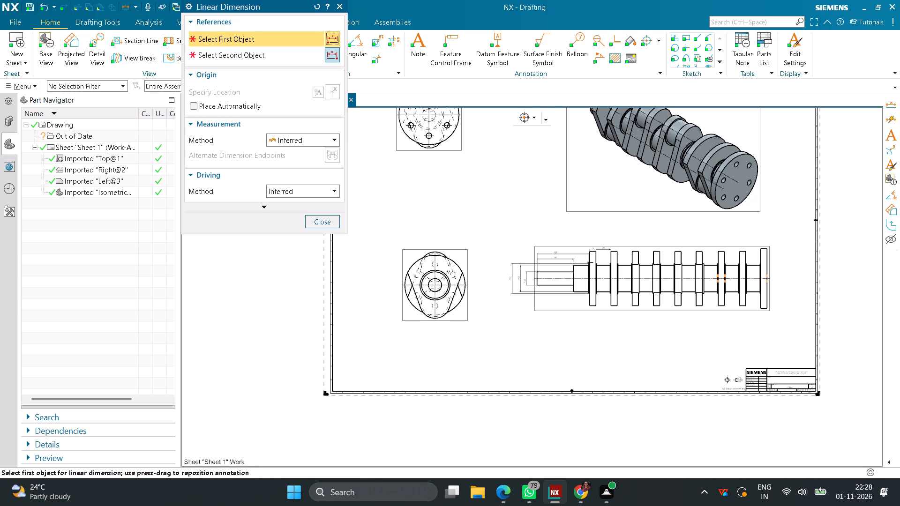
pyautogui.click(318, 224)
# Add an angular dimension between the two slanted web edges on opposite sides of the Left view, placed above the view.
pyautogui.scroll(-4, 487, 287)
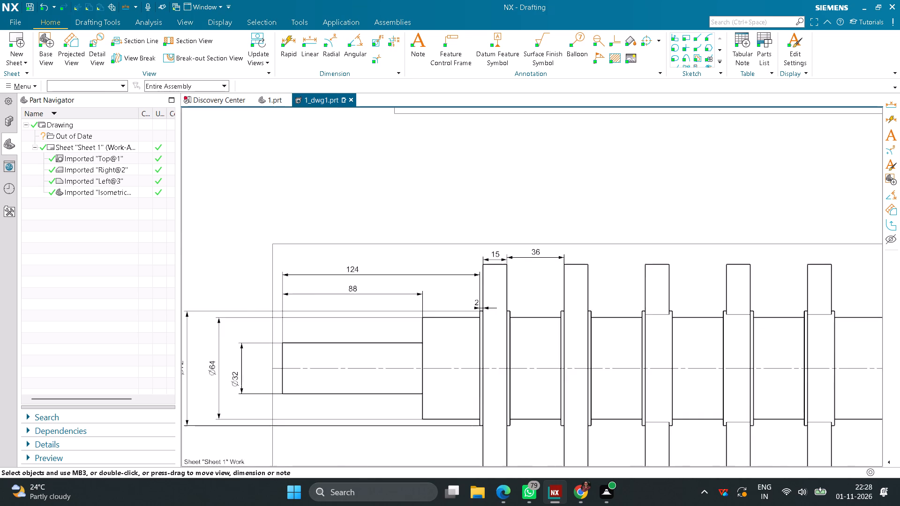
pyautogui.scroll(-6, 487, 287)
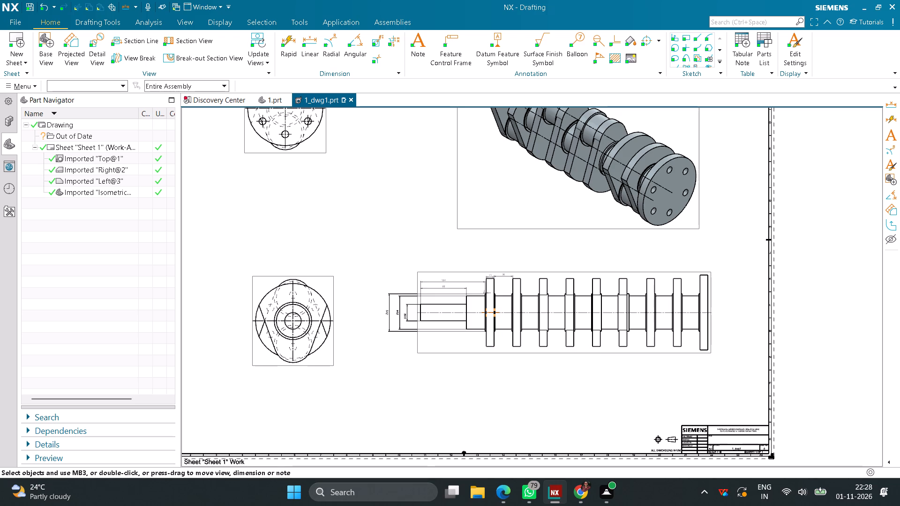
pyautogui.scroll(-2, 476, 376)
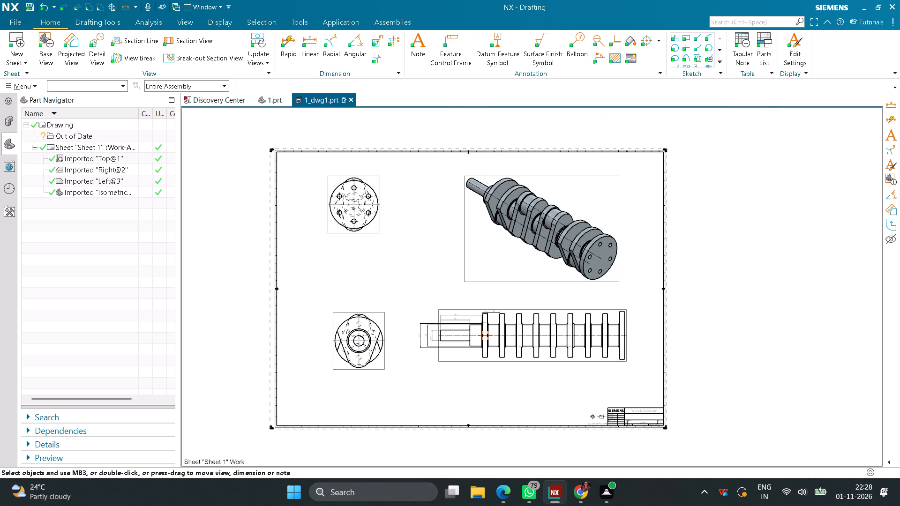
pyautogui.scroll(1, 362, 377)
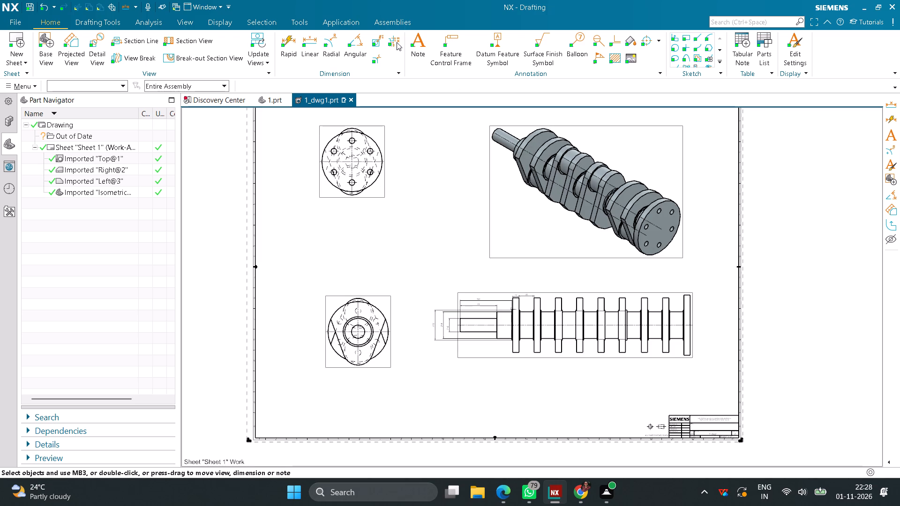
pyautogui.click(359, 51)
pyautogui.scroll(3, 340, 330)
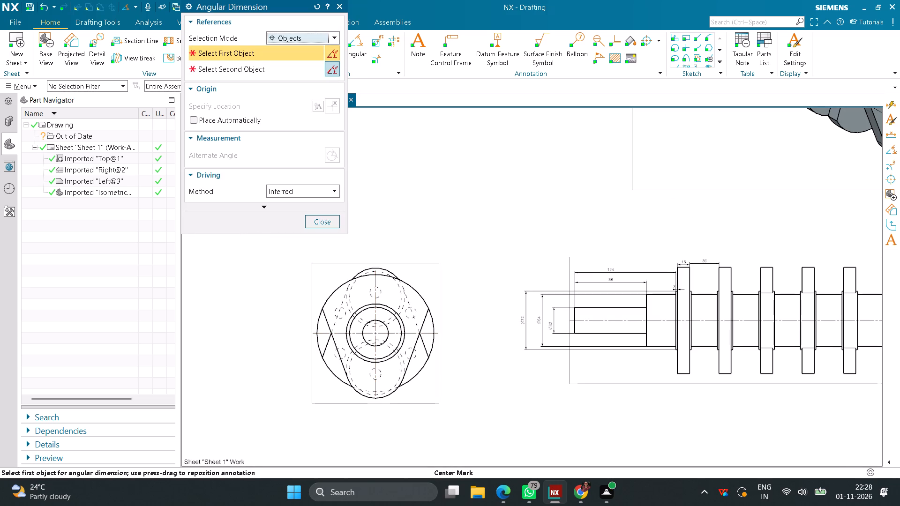
pyautogui.click(328, 323)
pyautogui.click(420, 320)
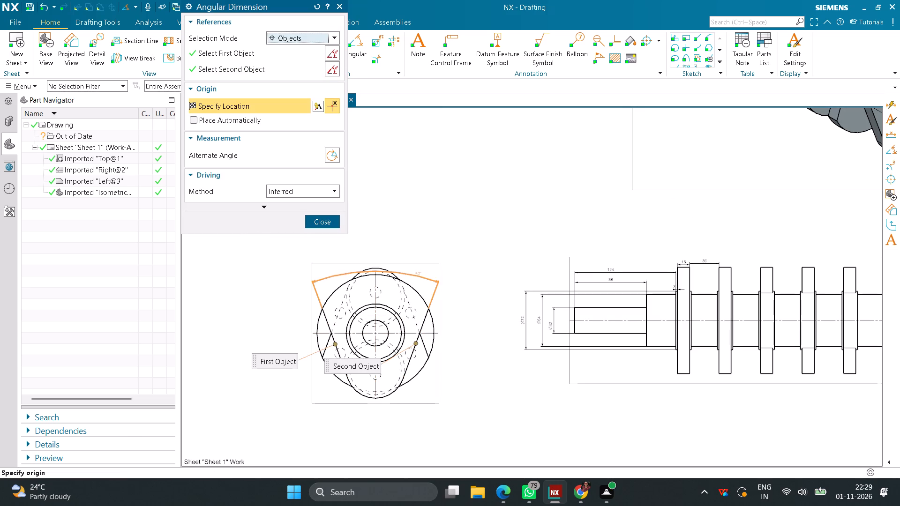
pyautogui.click(381, 251)
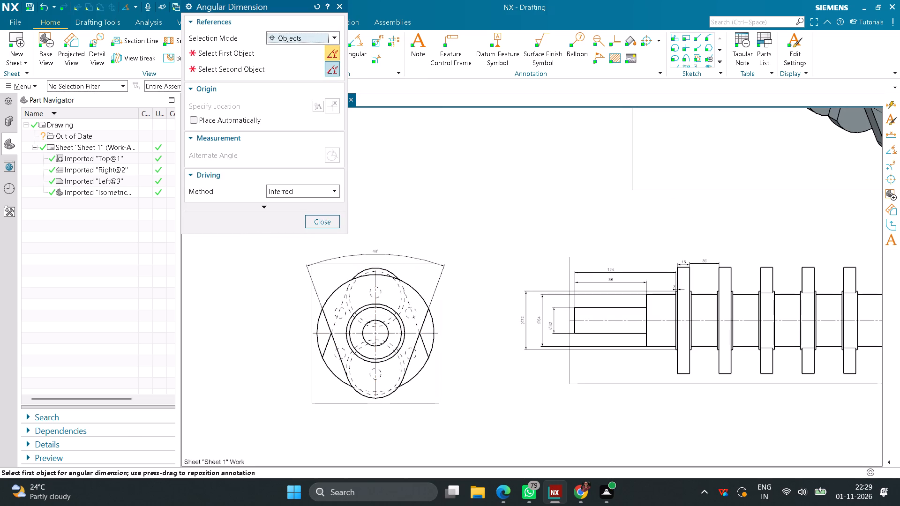
pyautogui.click(323, 218)
# Add a radial dimension for the large upper outer arc of the web in the Left view, placed above the view.
pyautogui.click(333, 47)
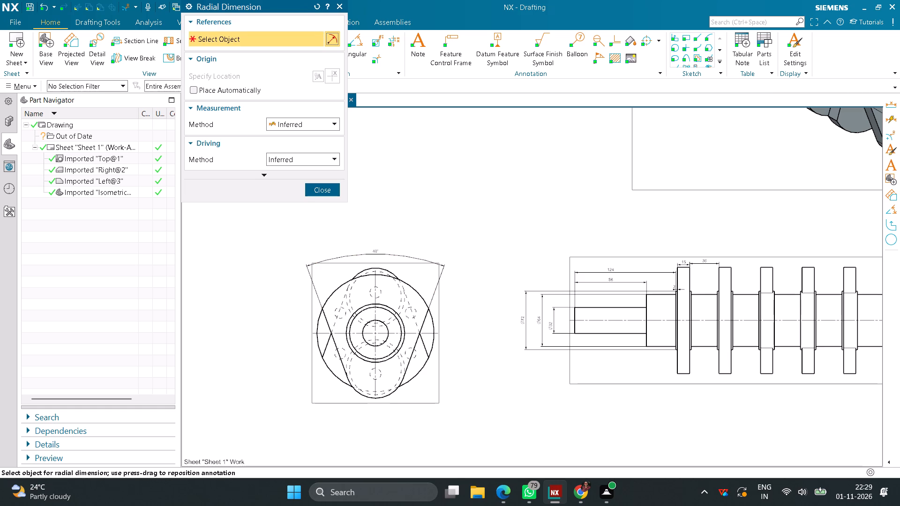
pyautogui.click(414, 285)
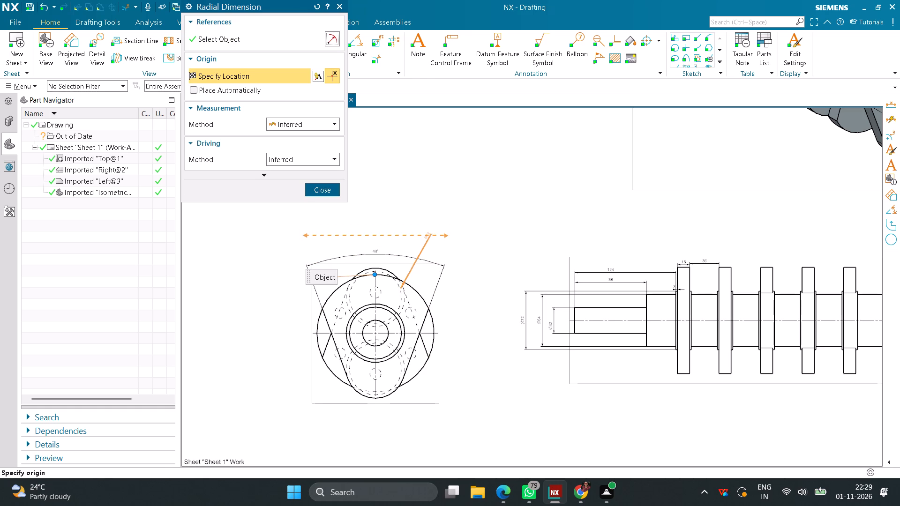
pyautogui.click(427, 237)
# Add a radial dimension for the lower outer arc of the web in the Left view, placed below the view.
pyautogui.click(395, 395)
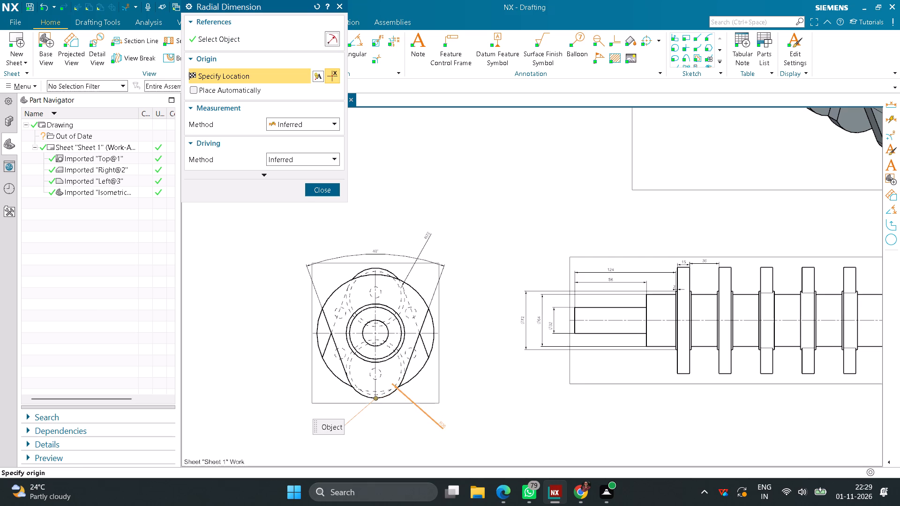
pyautogui.click(442, 424)
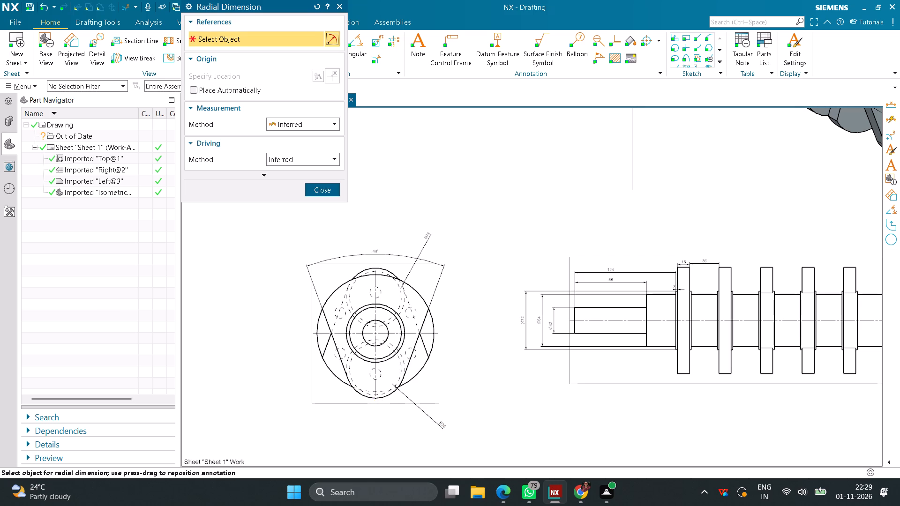
# Add a center mark at the centre of the web's lower outer arc in the Left view.
pyautogui.click(645, 43)
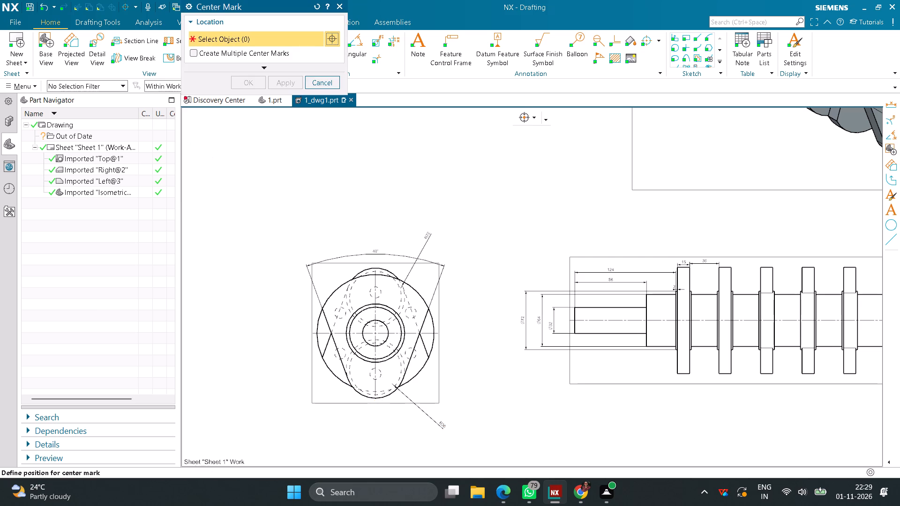
pyautogui.click(389, 398)
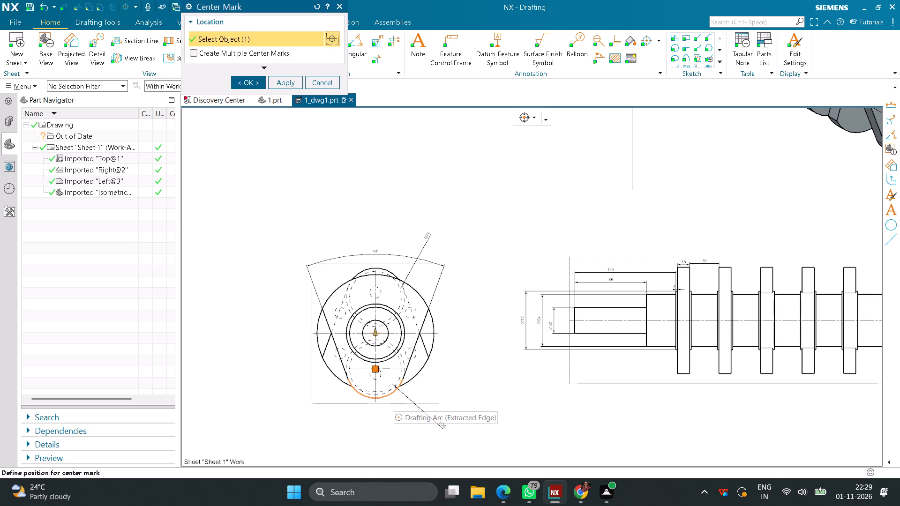
pyautogui.click(258, 82)
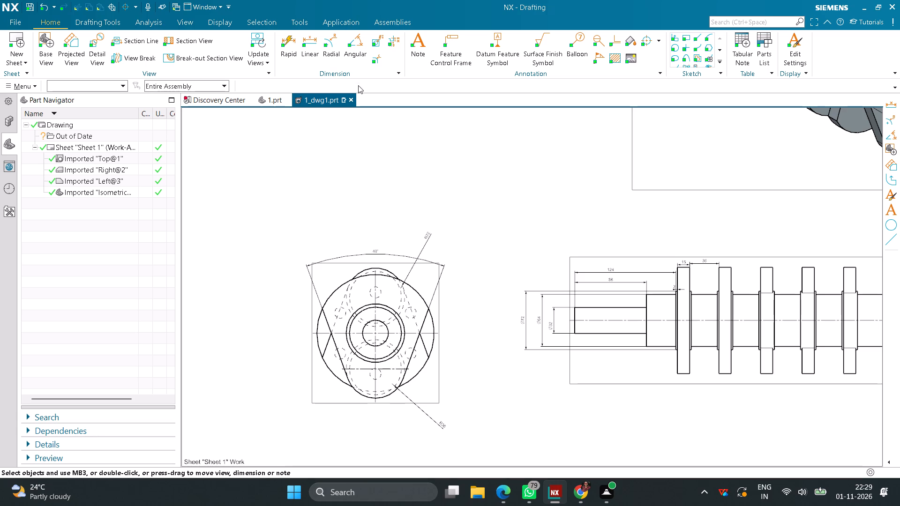
# Add a vertical linear dimension between the shaft's main centre and the lower arc's center mark in the Left view, placed beside the view.
pyautogui.click(315, 46)
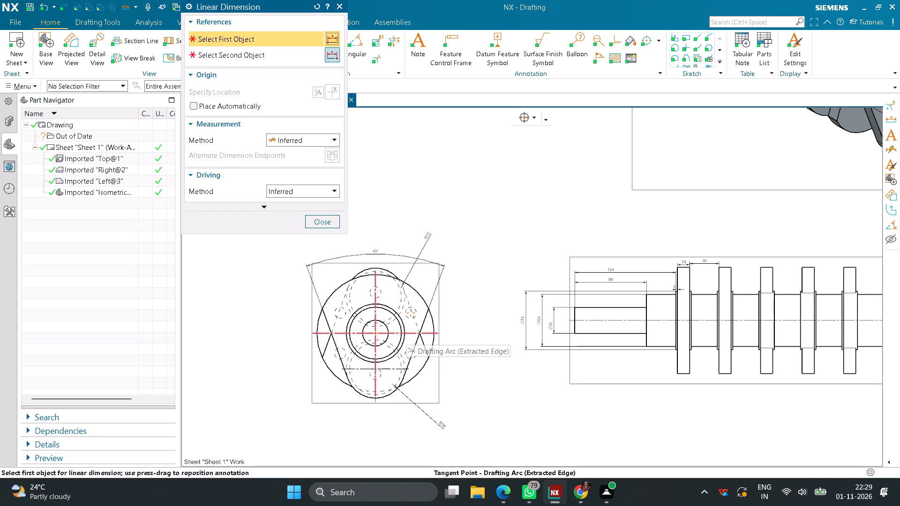
pyautogui.click(412, 335)
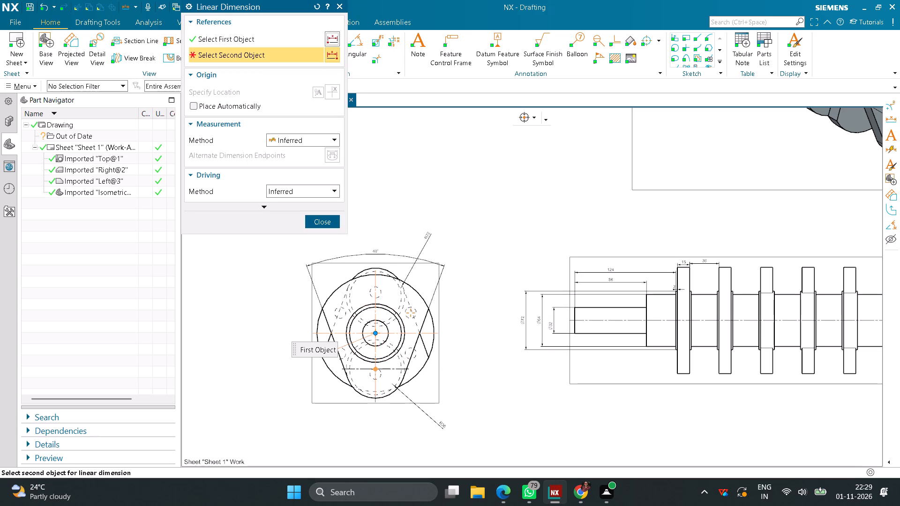
pyautogui.click(394, 368)
pyautogui.click(456, 354)
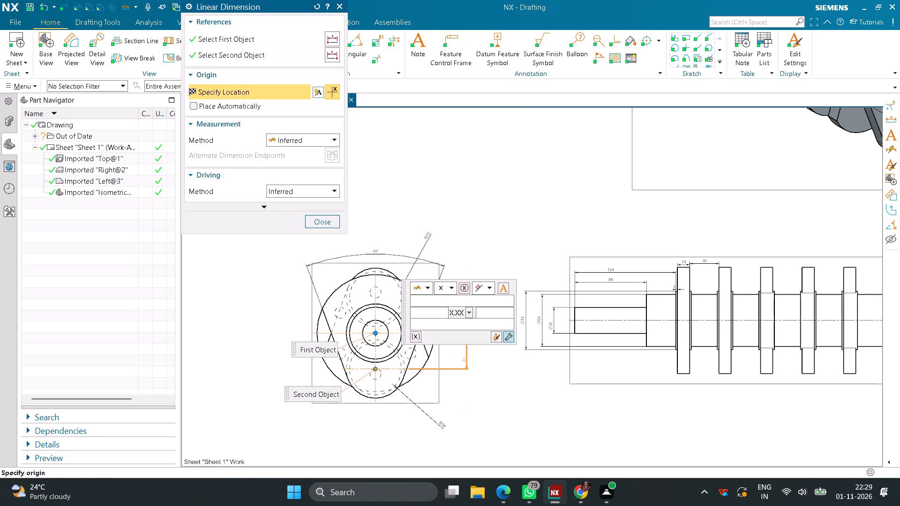
pyautogui.scroll(-7, 359, 239)
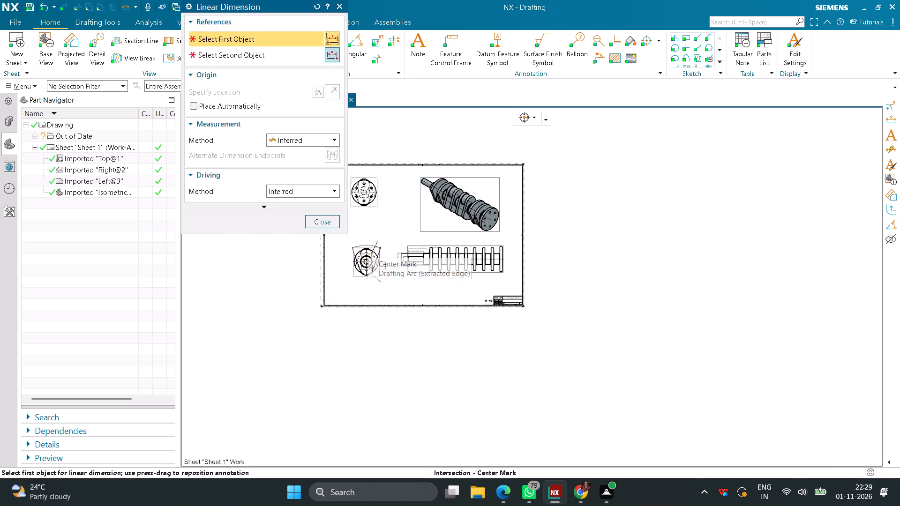
pyautogui.scroll(9, 360, 176)
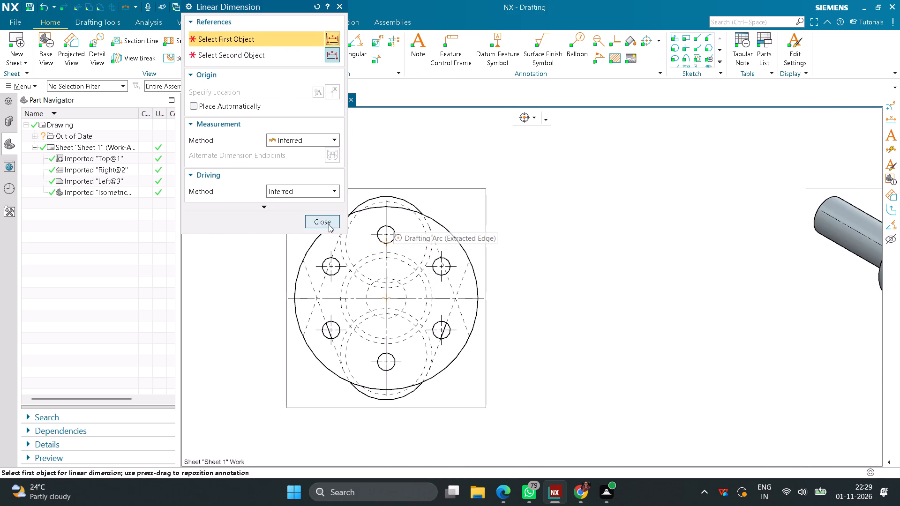
pyautogui.click(328, 224)
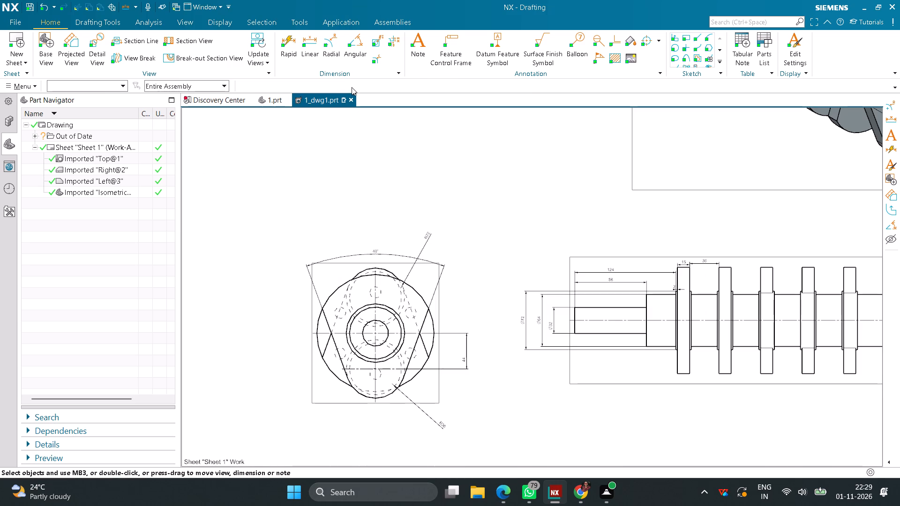
# Add a diameter dimension for the flange's outer circle in the six-hole end view, placed outside its upper right.
pyautogui.click(340, 50)
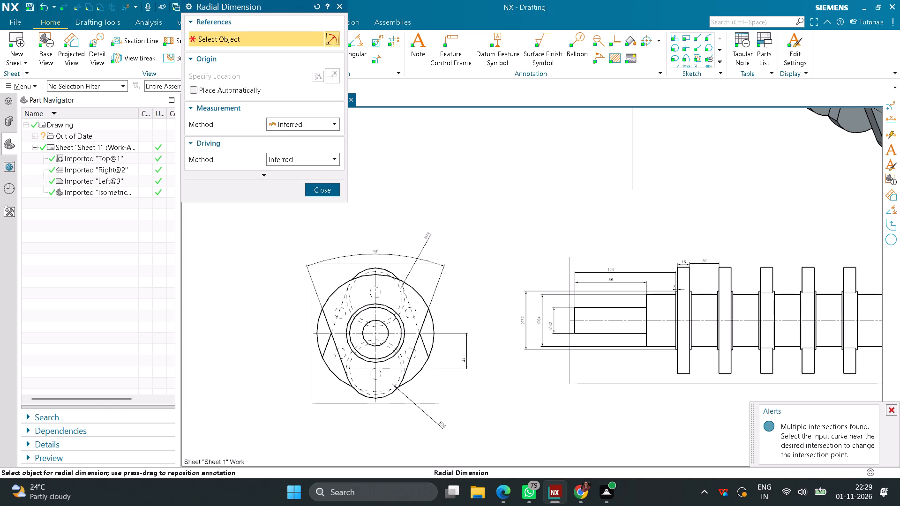
pyautogui.scroll(-3, 446, 267)
pyautogui.scroll(1, 441, 134)
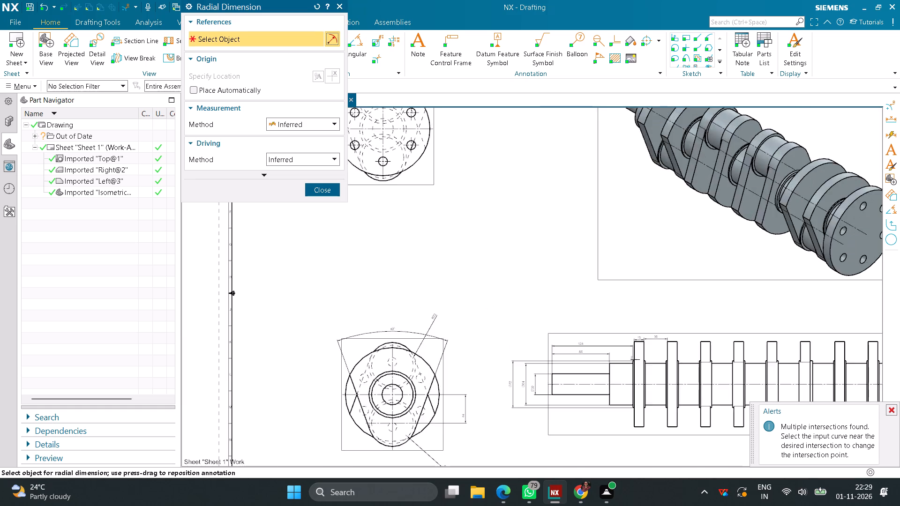
pyautogui.scroll(2, 441, 133)
pyautogui.moveTo(442, 138); pyautogui.dragTo(528, 313, button='middle')
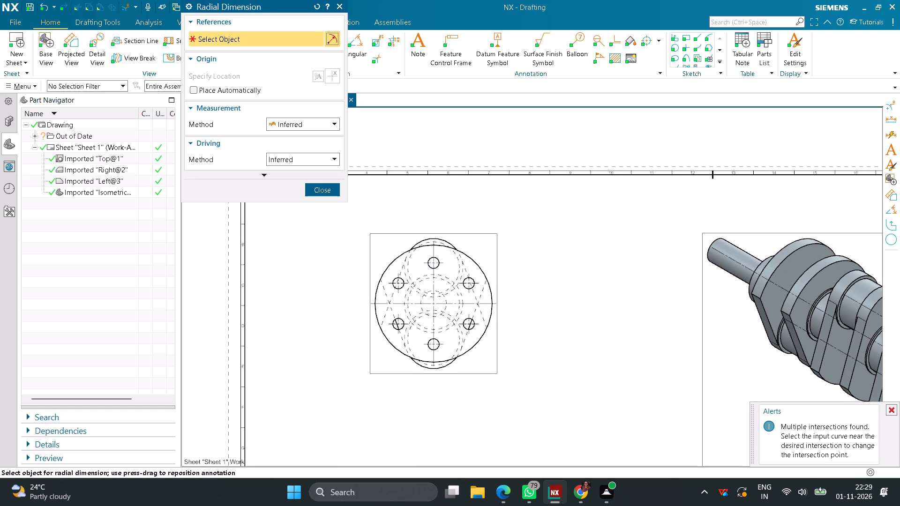
pyautogui.click(476, 266)
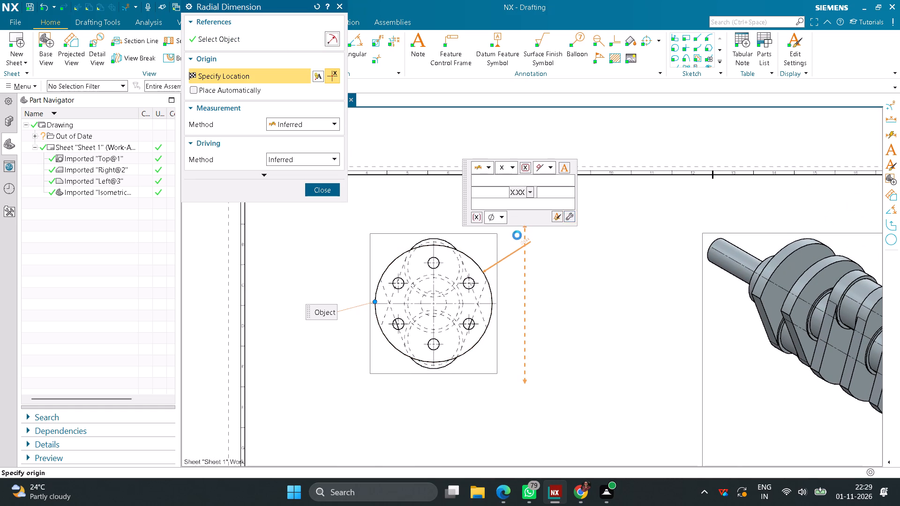
pyautogui.click(536, 251)
# Add a diameter dimension for the upper-right bolt hole in the six-hole end view, placed outside the flange.
pyautogui.moveTo(555, 279); pyautogui.dragTo(547, 276, button='middle')
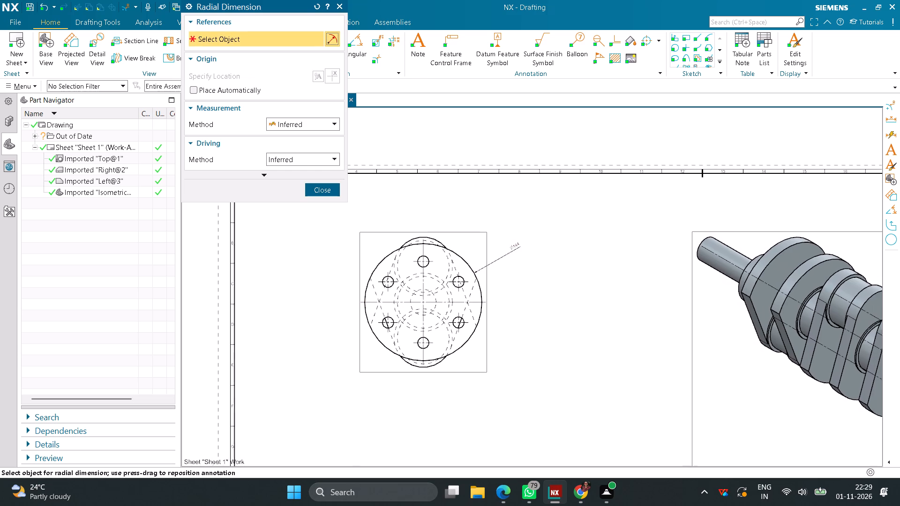
pyautogui.moveTo(547, 276); pyautogui.dragTo(569, 266, button='middle')
pyautogui.moveTo(572, 260); pyautogui.dragTo(572, 217, button='middle')
pyautogui.moveTo(572, 260); pyautogui.dragTo(572, 217, button='right')
pyautogui.moveTo(575, 215); pyautogui.dragTo(575, 216, button='middle')
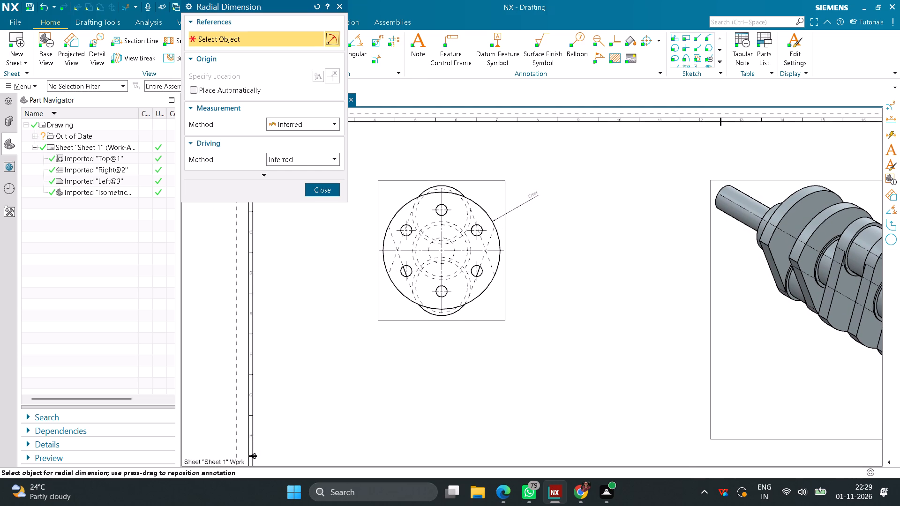
pyautogui.moveTo(575, 216); pyautogui.dragTo(571, 206, button='middle')
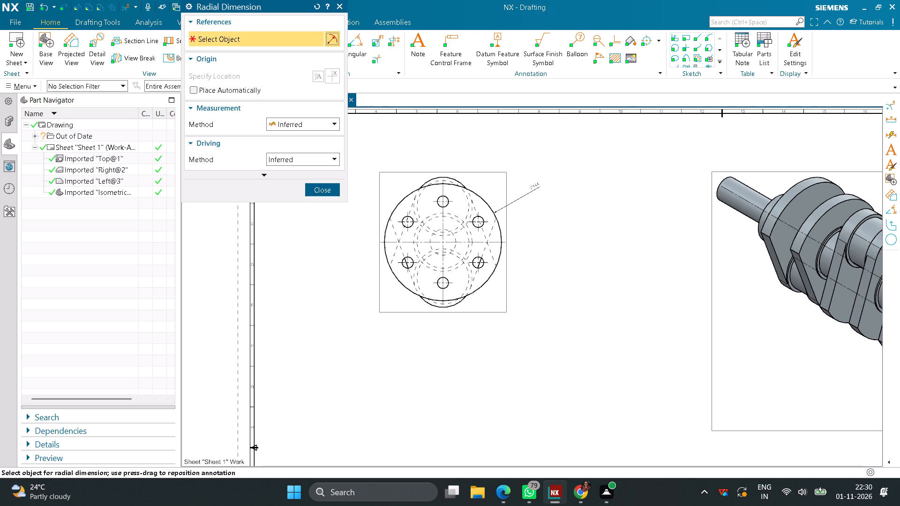
pyautogui.scroll(4, 469, 205)
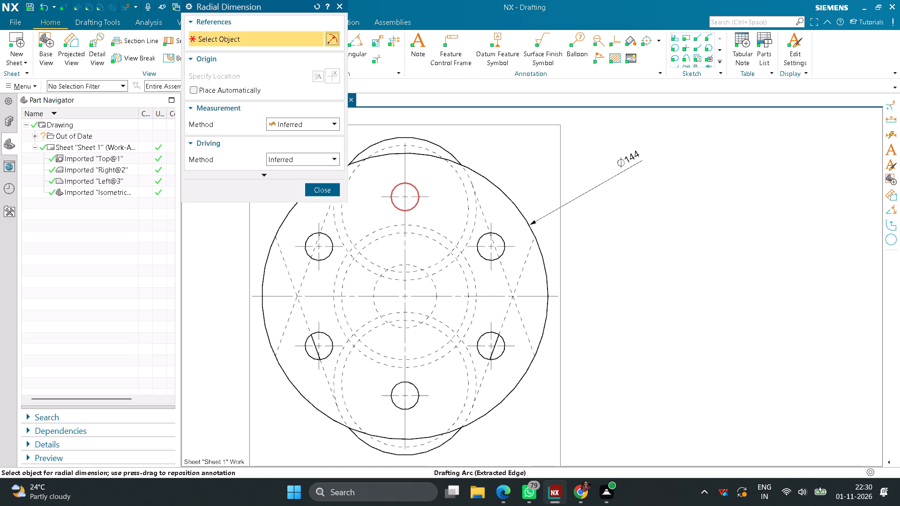
pyautogui.click(502, 240)
pyautogui.click(607, 234)
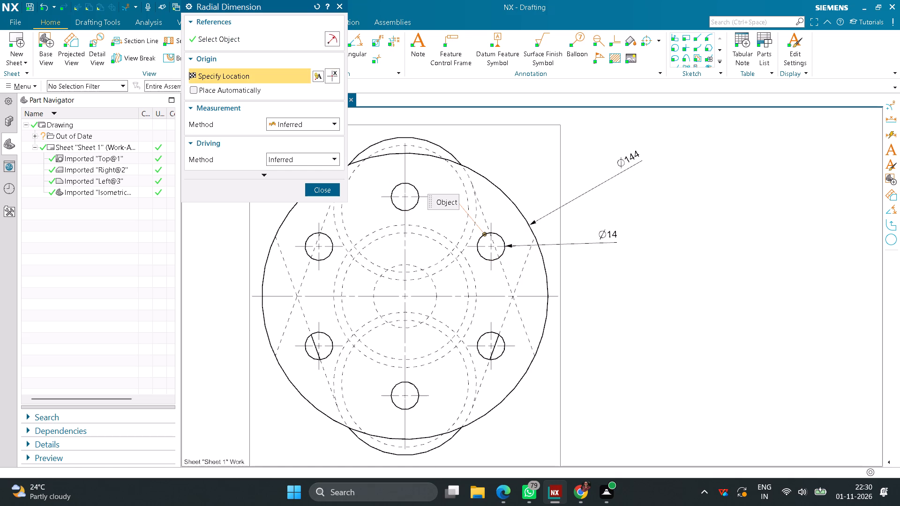
pyautogui.click(330, 190)
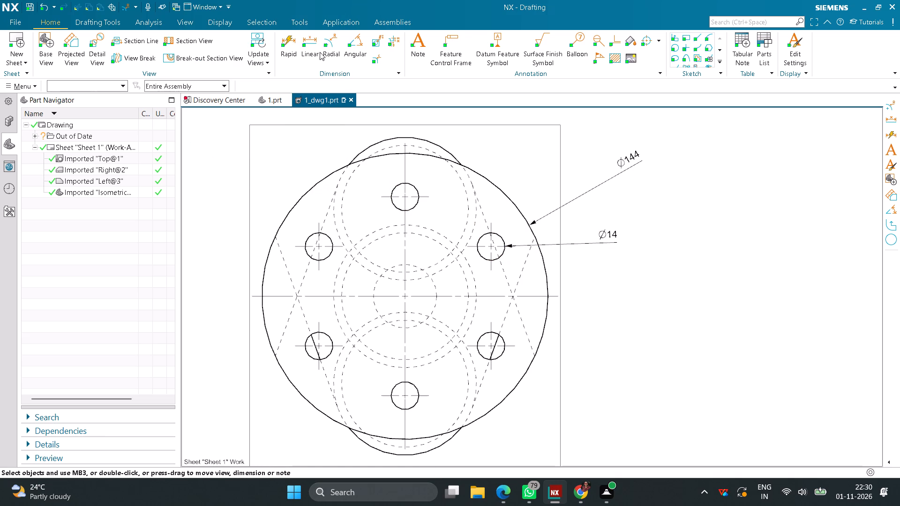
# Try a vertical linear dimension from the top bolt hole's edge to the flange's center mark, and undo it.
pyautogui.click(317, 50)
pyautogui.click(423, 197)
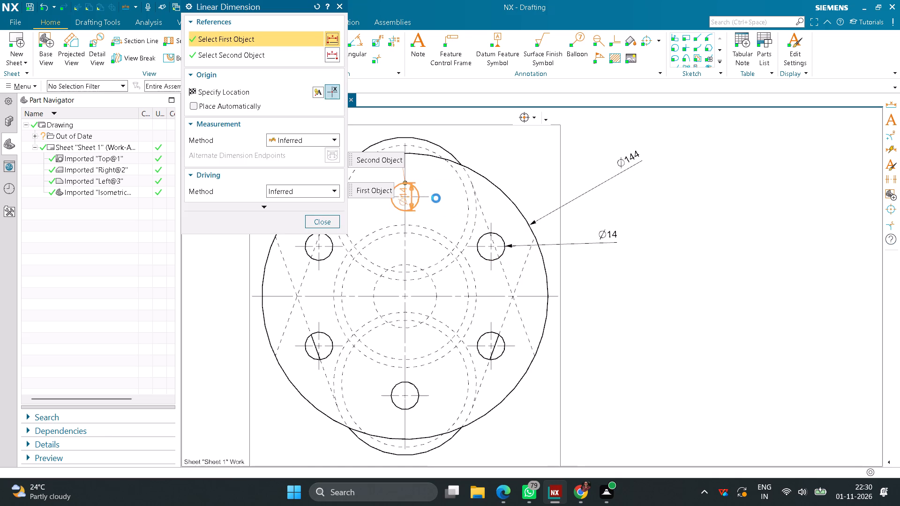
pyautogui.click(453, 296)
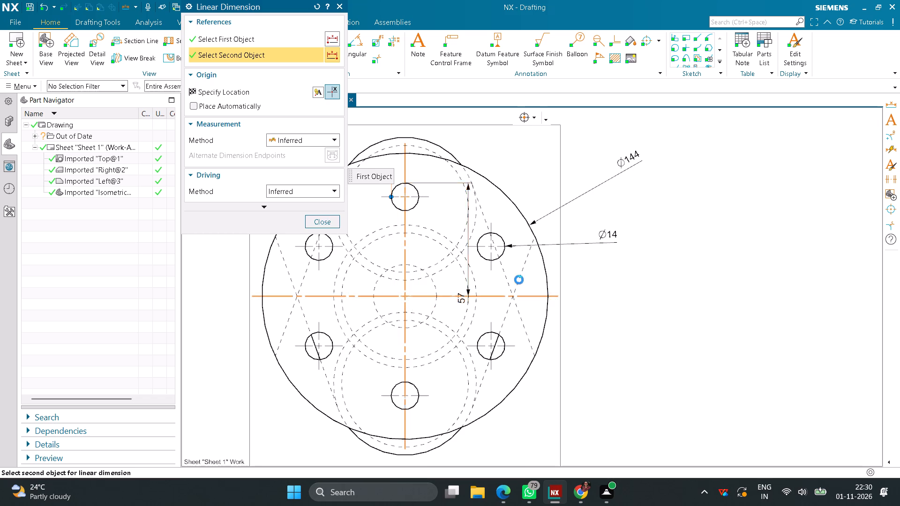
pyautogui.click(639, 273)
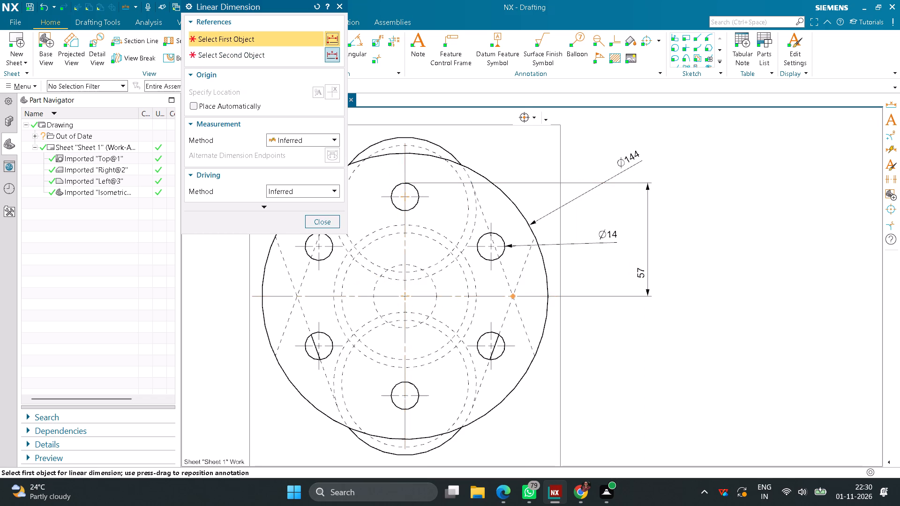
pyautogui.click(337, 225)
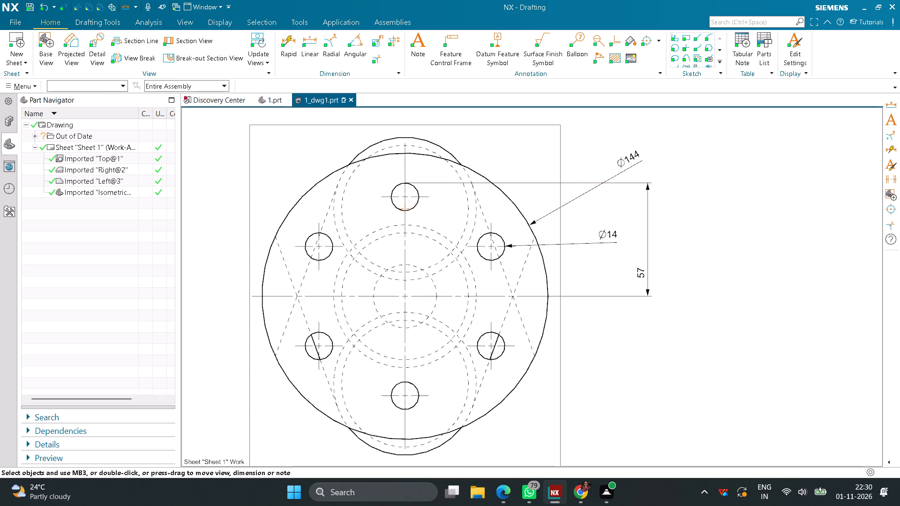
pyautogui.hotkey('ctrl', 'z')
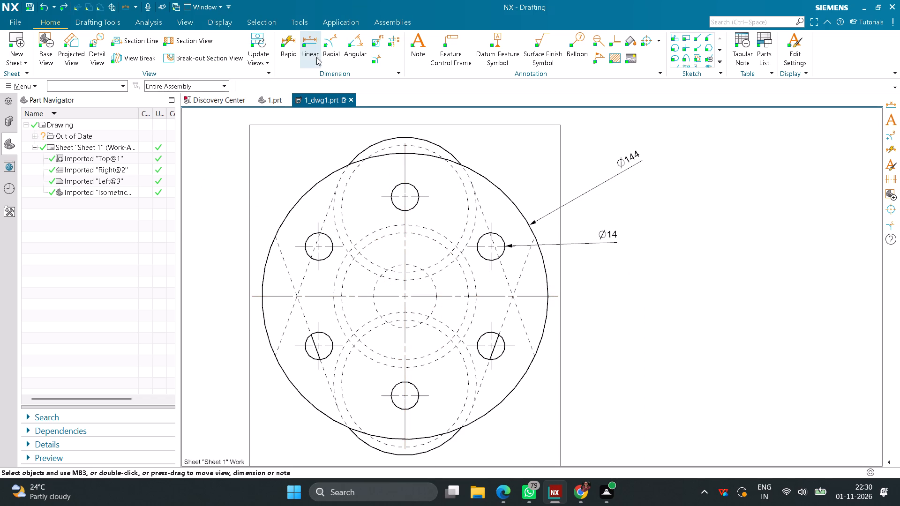
# Add a vertical linear dimension between the top bolt hole's center mark and the flange's center mark, placed to the right of the view.
pyautogui.click(312, 54)
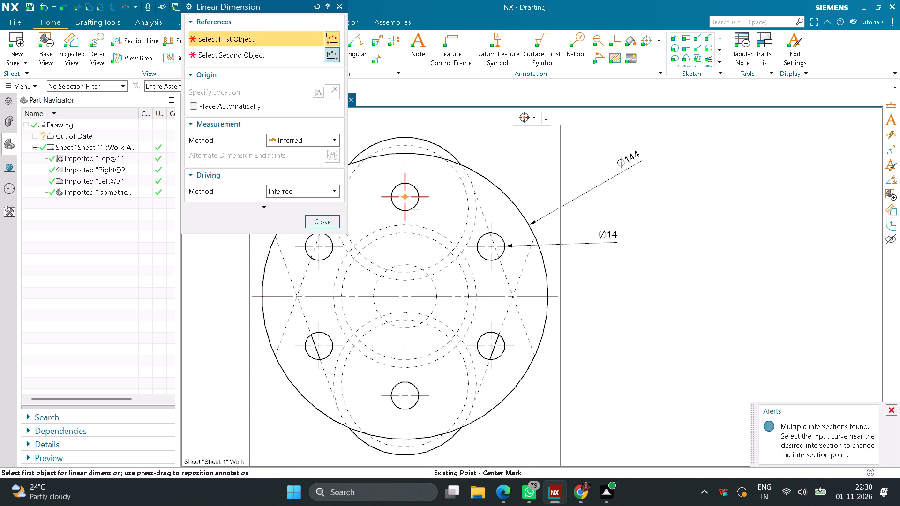
pyautogui.click(408, 197)
pyautogui.click(459, 294)
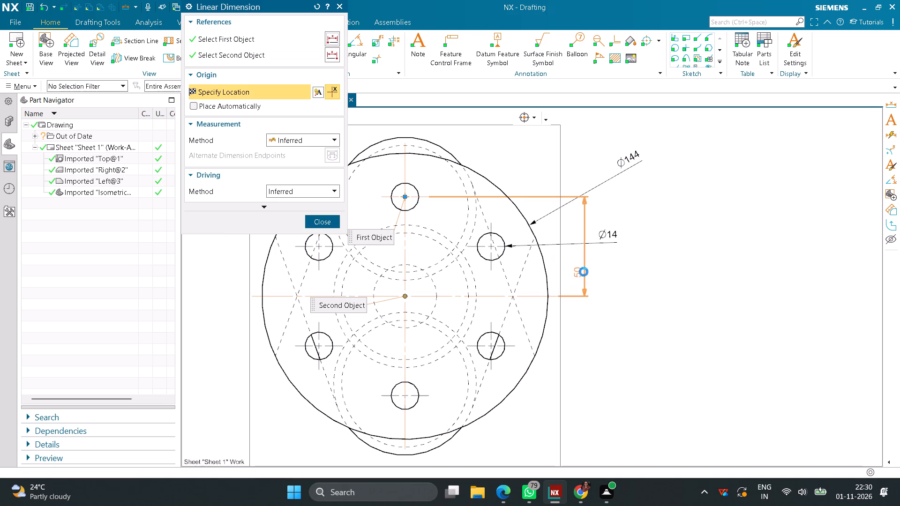
pyautogui.click(640, 263)
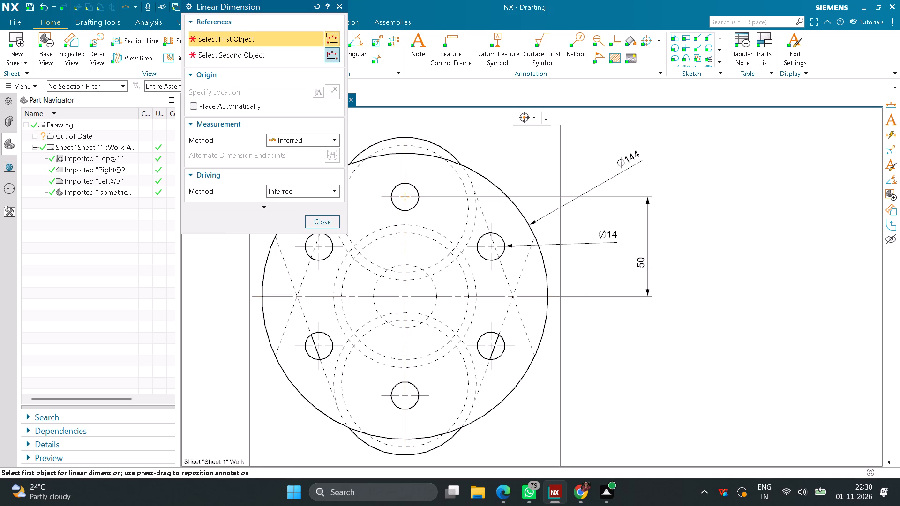
pyautogui.click(338, 226)
# Turn off the display of view borders in the drafting preferences for drawing views.
pyautogui.scroll(-6, 421, 230)
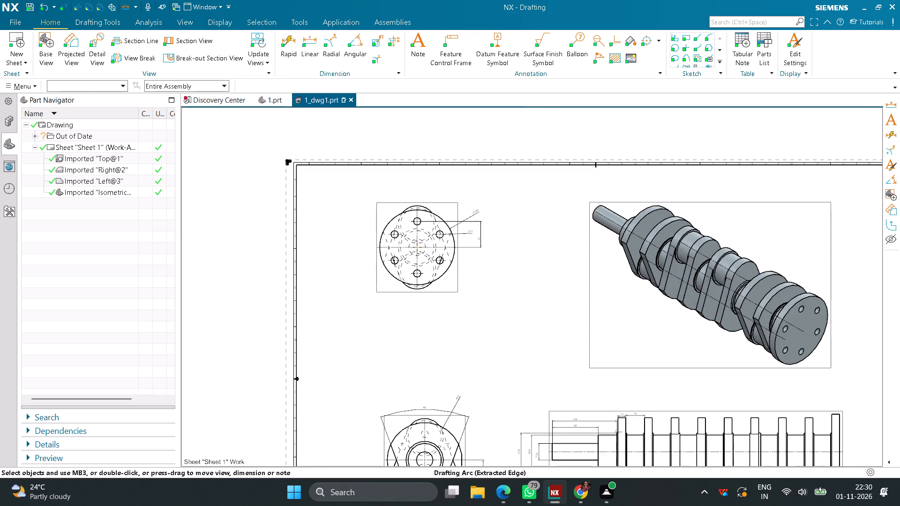
pyautogui.scroll(-2, 421, 230)
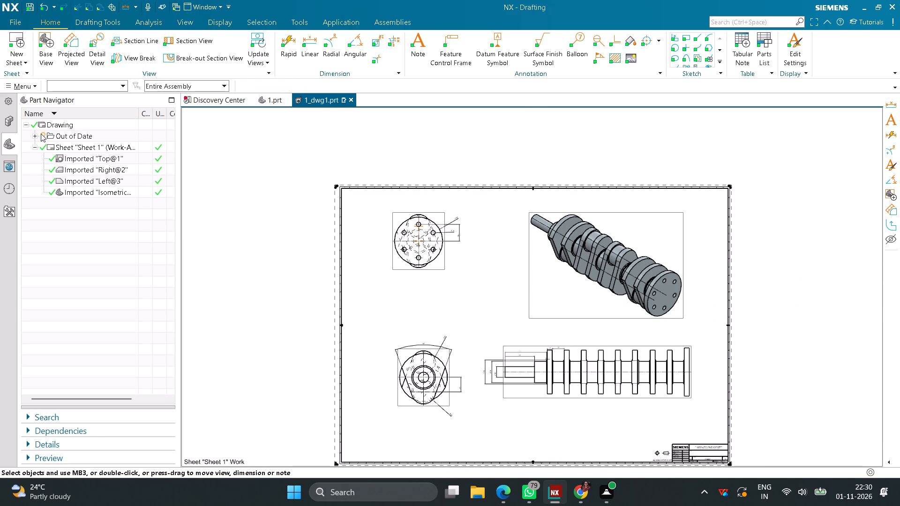
pyautogui.click(33, 87)
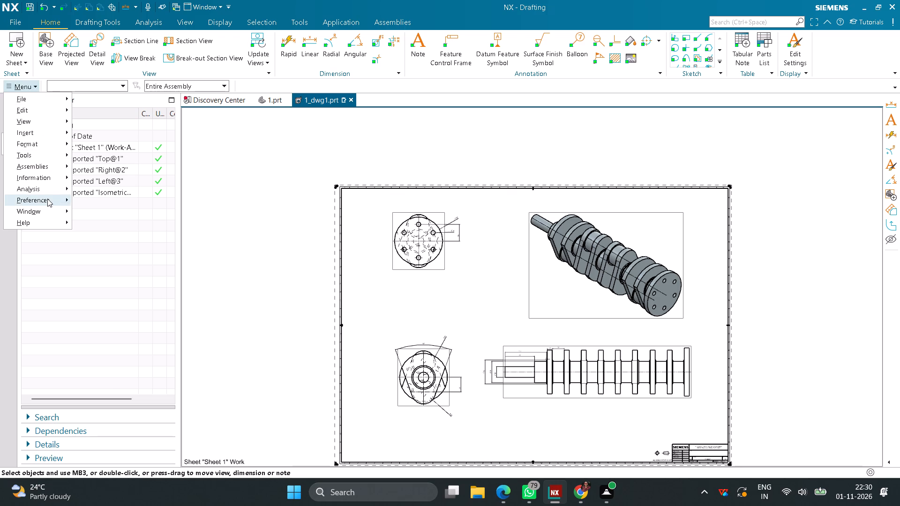
pyautogui.click(129, 236)
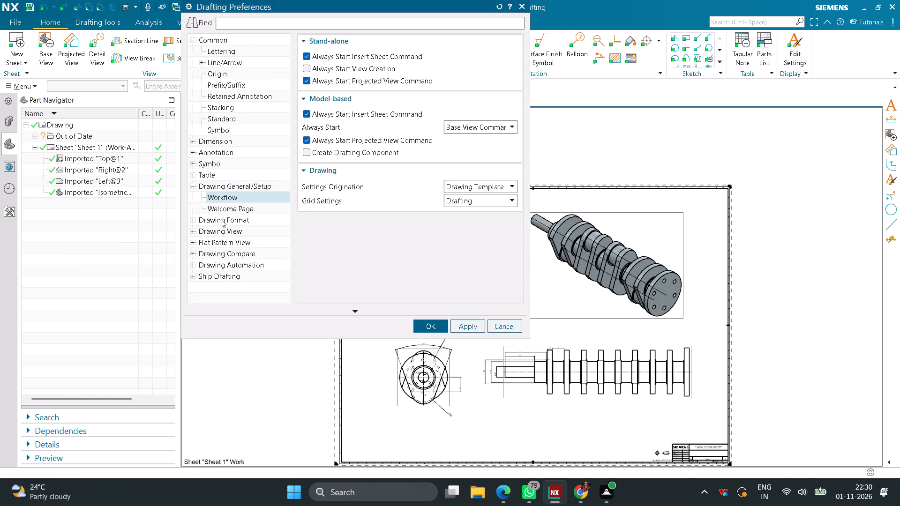
pyautogui.click(194, 230)
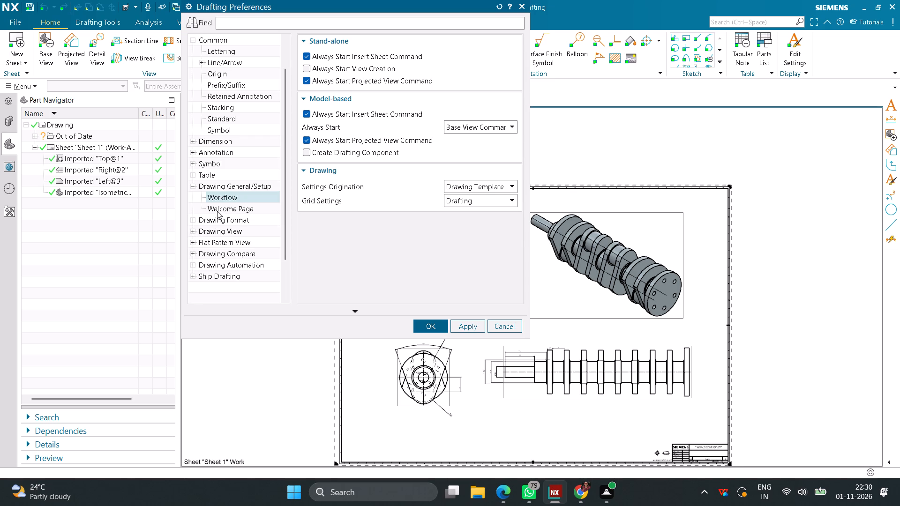
pyautogui.click(225, 206)
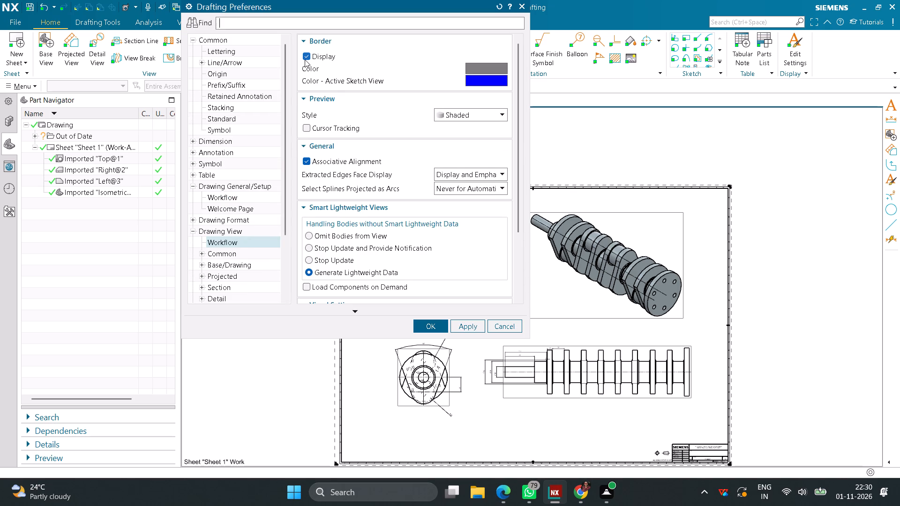
pyautogui.click(305, 60)
pyautogui.scroll(3, 211, 101)
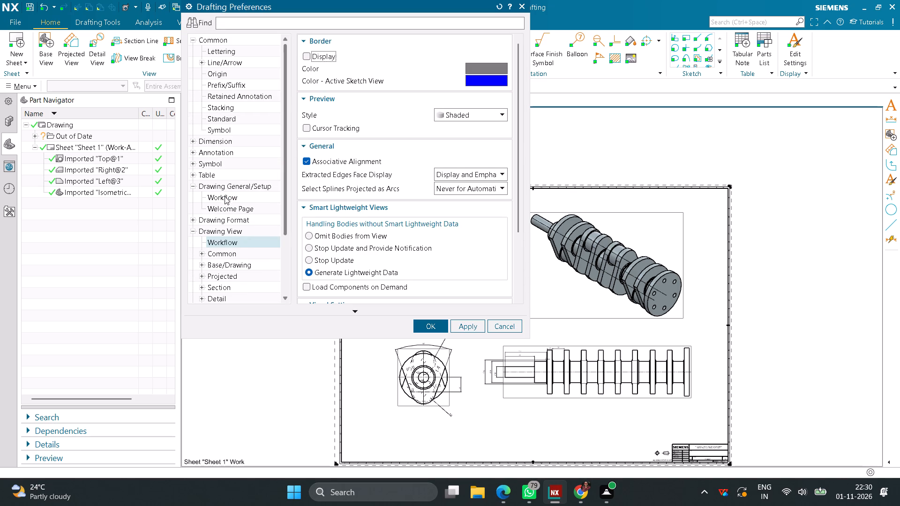
pyautogui.click(195, 188)
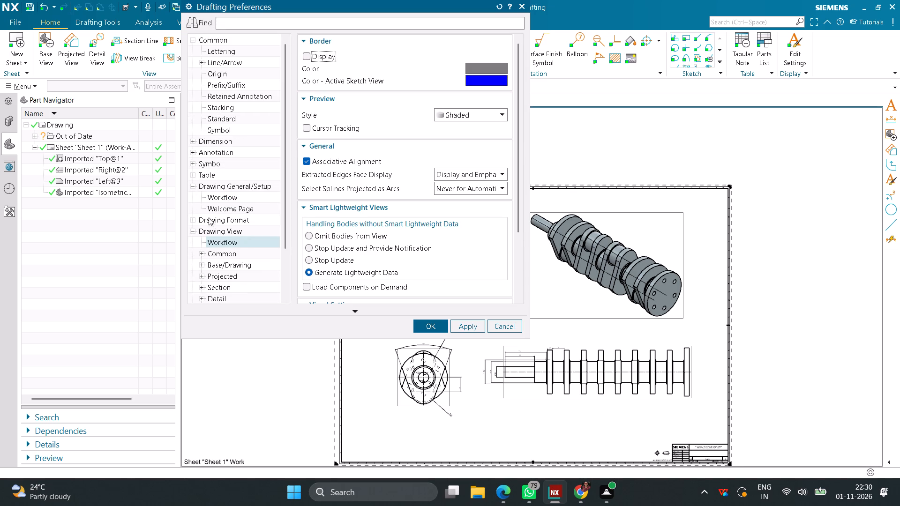
pyautogui.click(222, 242)
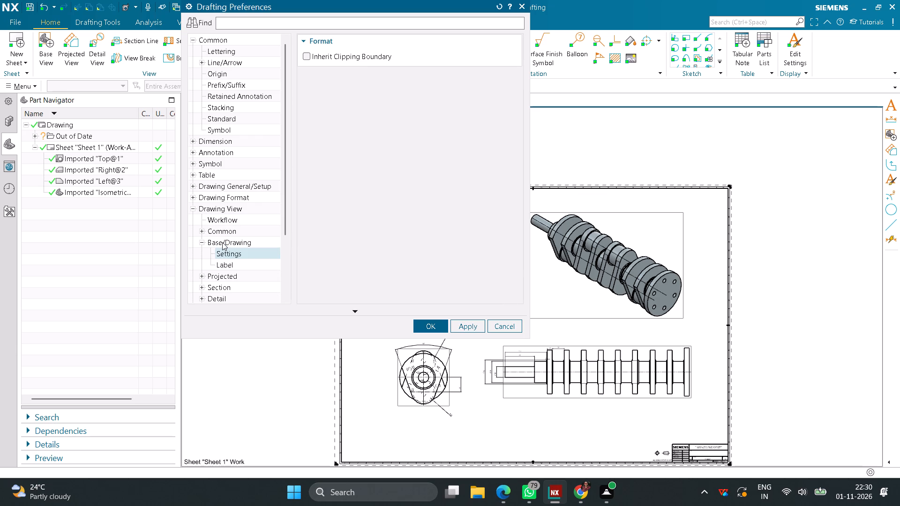
pyautogui.click(227, 280)
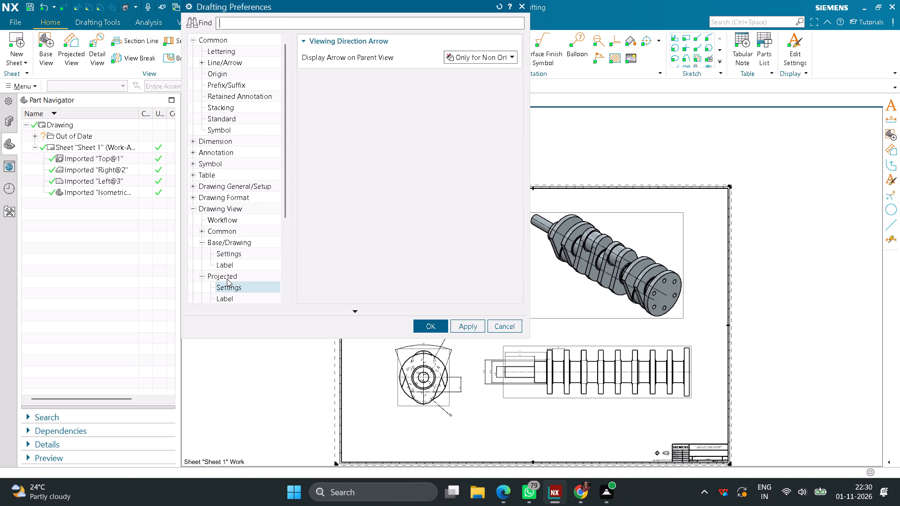
pyautogui.click(425, 325)
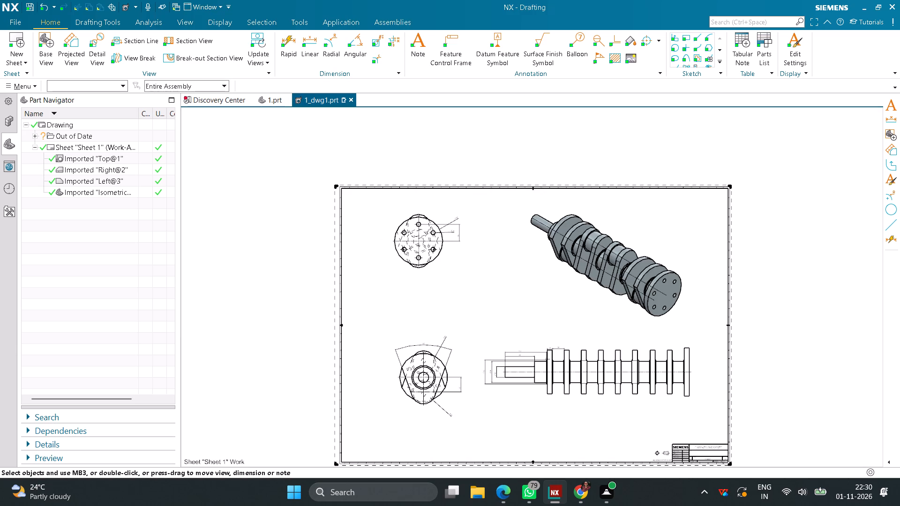
# Label the views with notes placed beneath them: ISOMETRIC, FRONT for the long shaft view, LEFT for the lower end view, RIGHT for the six-hole view.
pyautogui.click(417, 59)
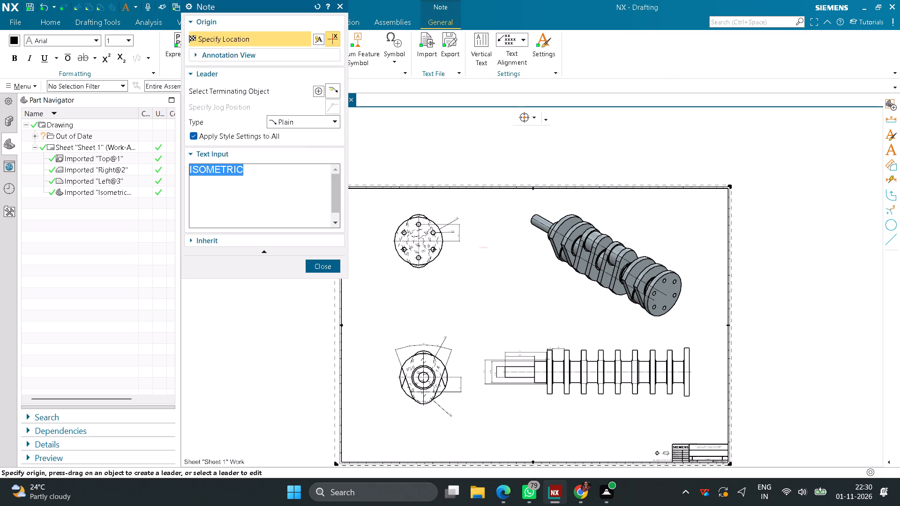
pyautogui.click(606, 318)
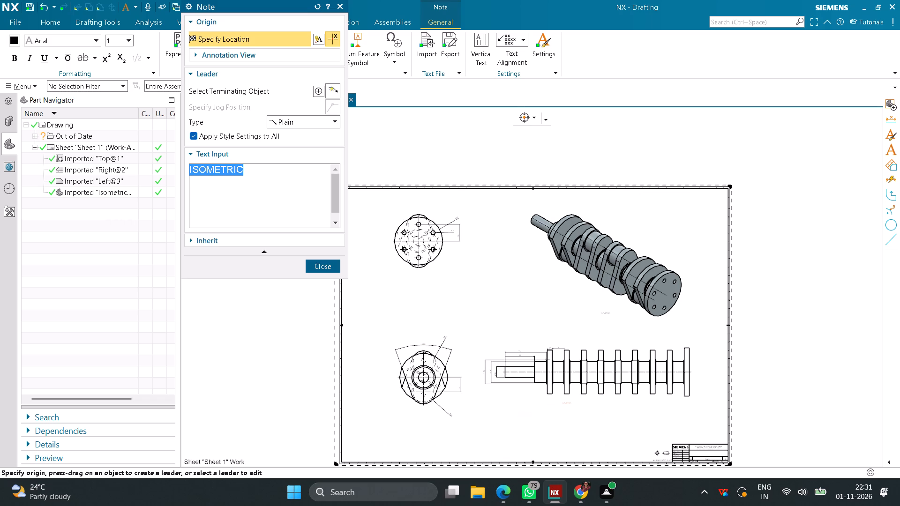
pyautogui.press('f')
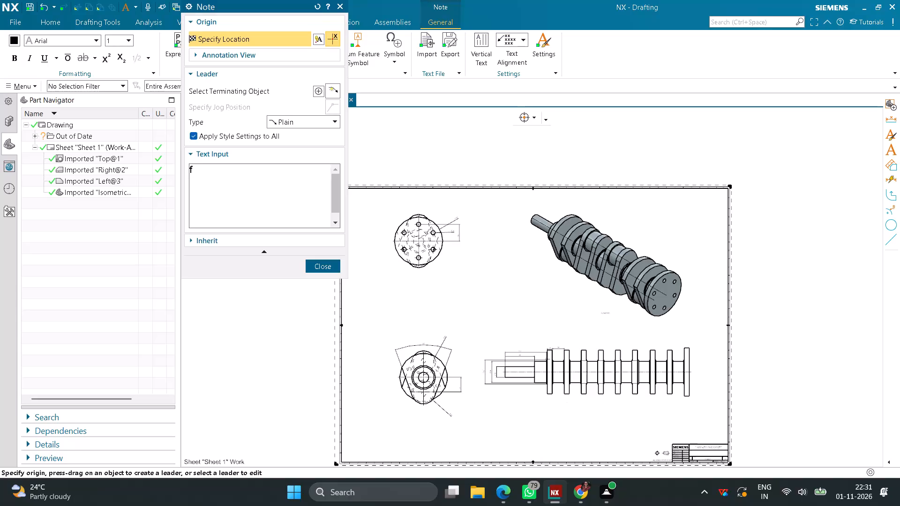
pyautogui.press('BackSpace')
pyautogui.write('FRONT')
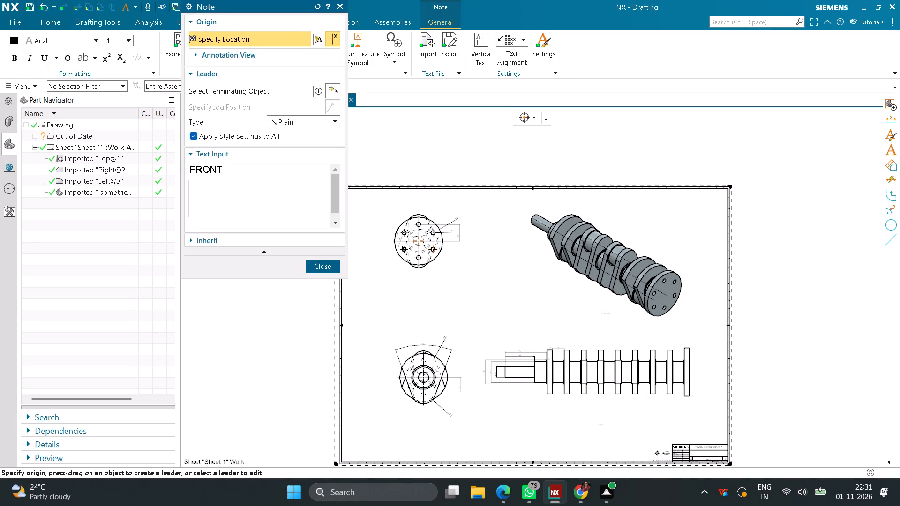
pyautogui.click(593, 412)
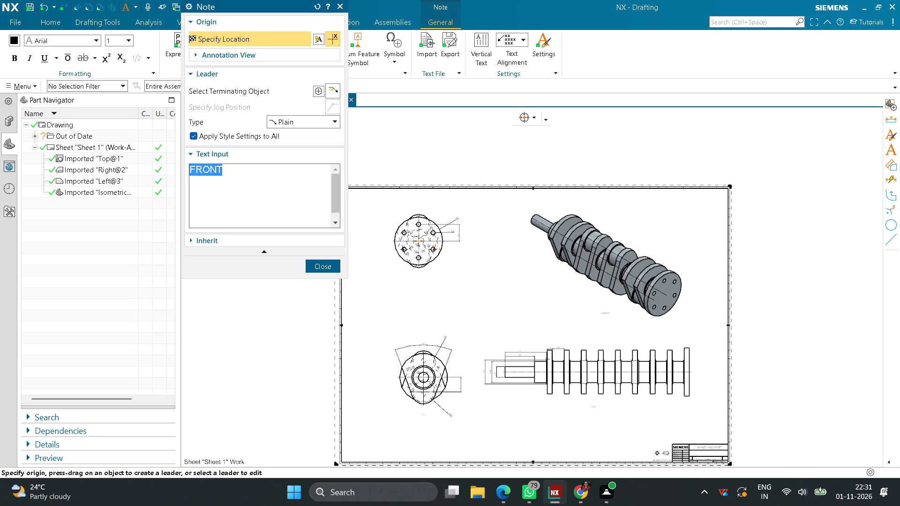
pyautogui.write('LEFT')
pyautogui.click(423, 420)
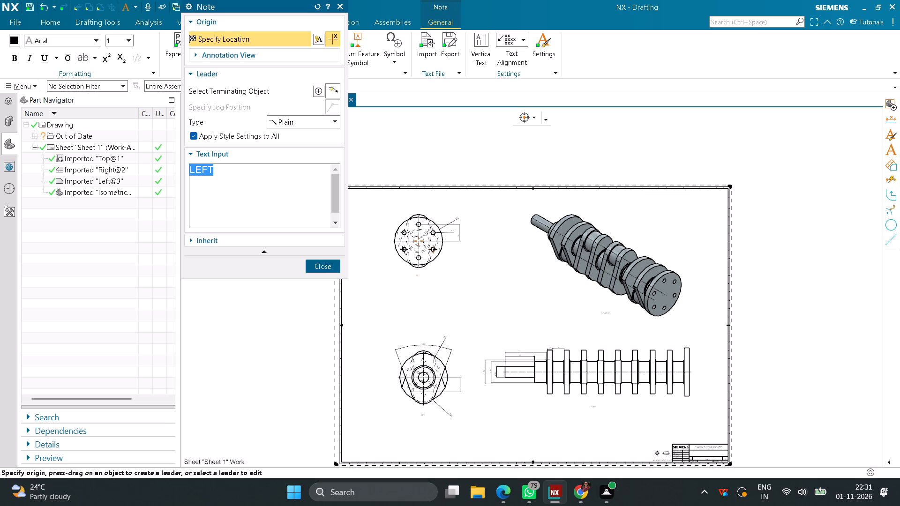
pyautogui.write('RIGHT')
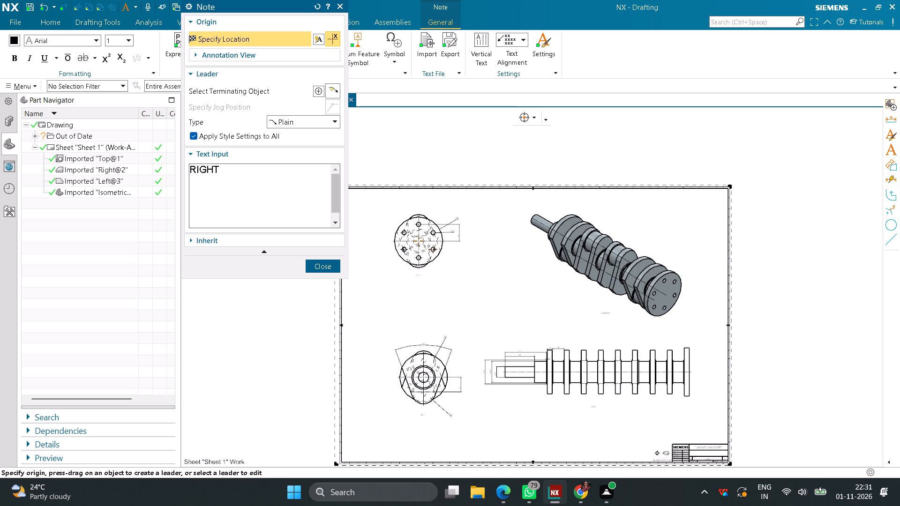
pyautogui.click(423, 279)
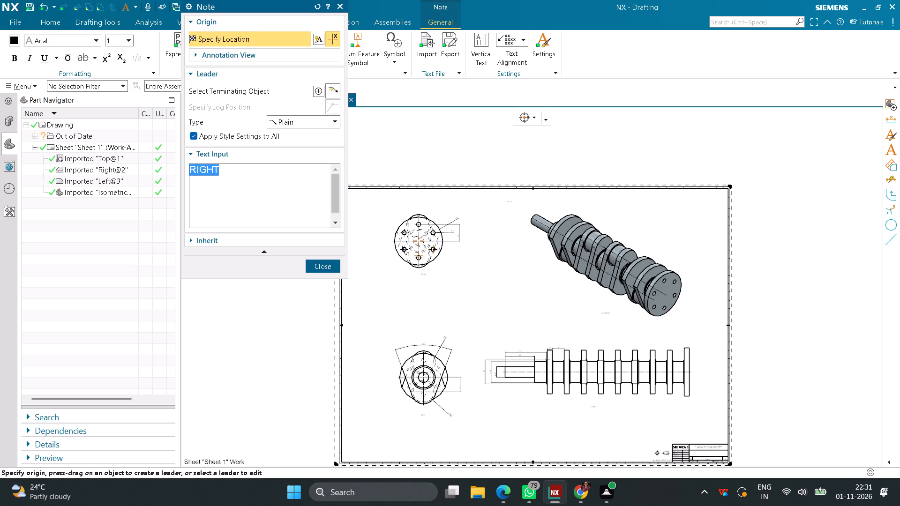
# Add a PART MODEL note near the sheet's top edge, between the six-hole end view and the isometric view.
pyautogui.write('PART MODEL')
pyautogui.click(510, 206)
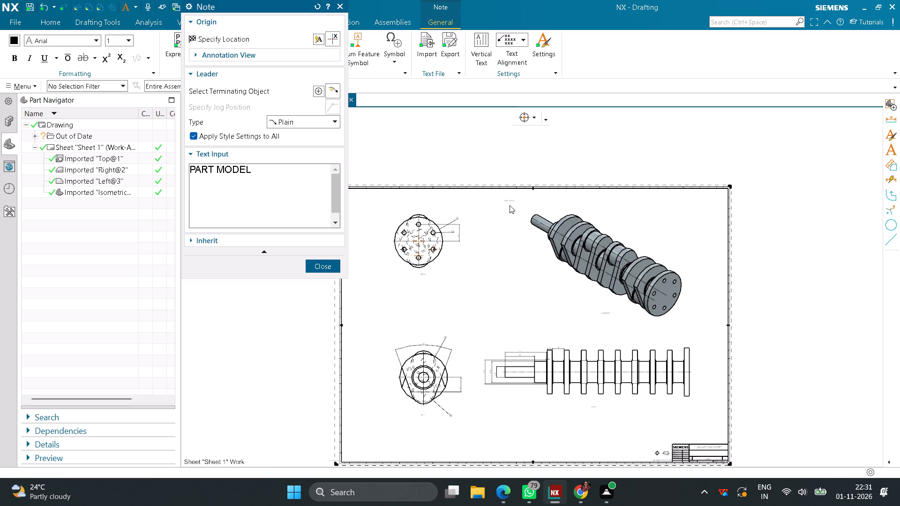
pyautogui.click(328, 273)
pyautogui.click(328, 268)
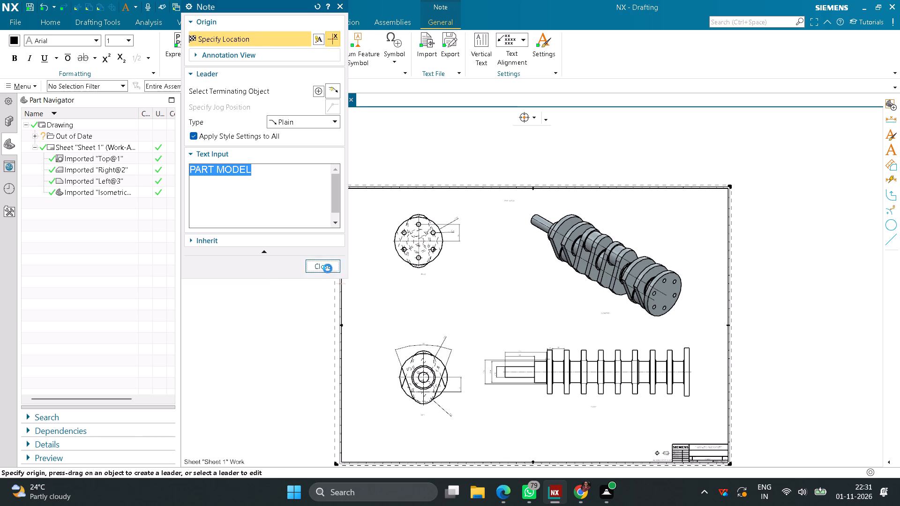
# Format the RIGHT, ISOMETRIC, LEFT and FRONT notes together as bold text with a height of 12.
pyautogui.scroll(3, 417, 283)
pyautogui.click(433, 268)
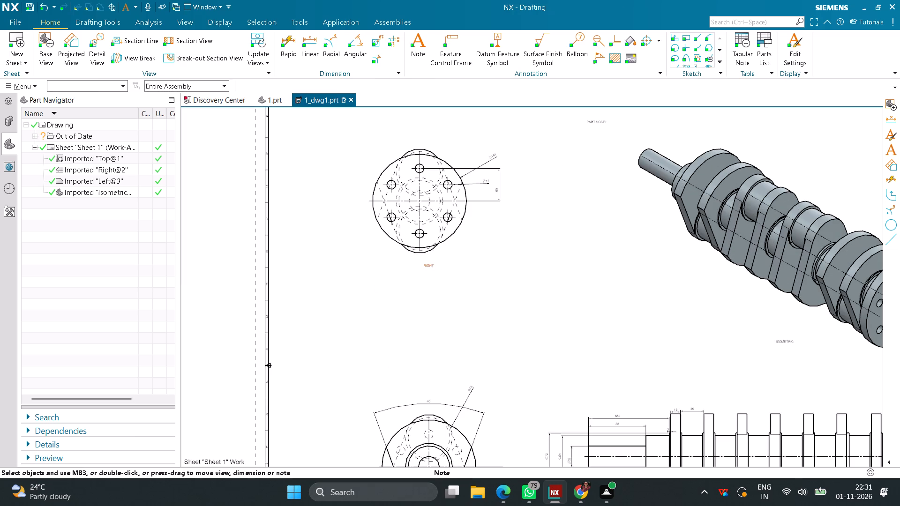
pyautogui.click(782, 342)
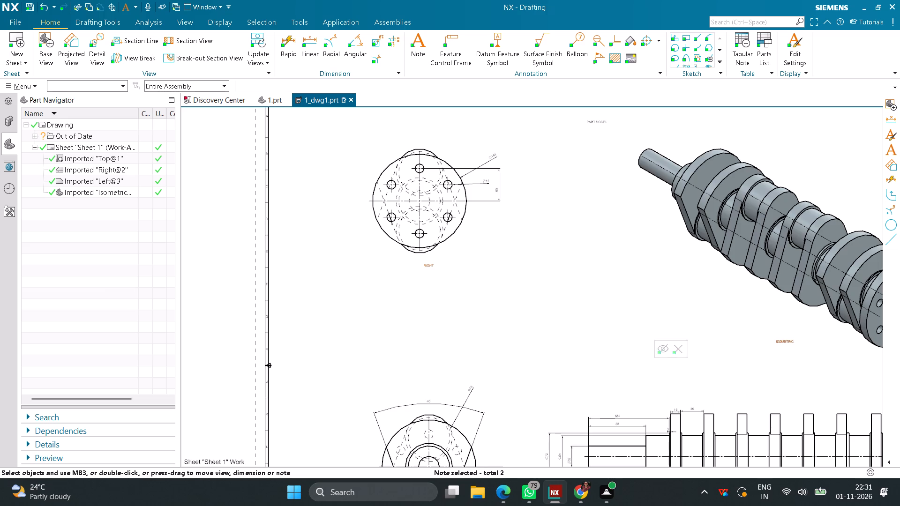
pyautogui.scroll(-5, 596, 353)
pyautogui.scroll(6, 547, 422)
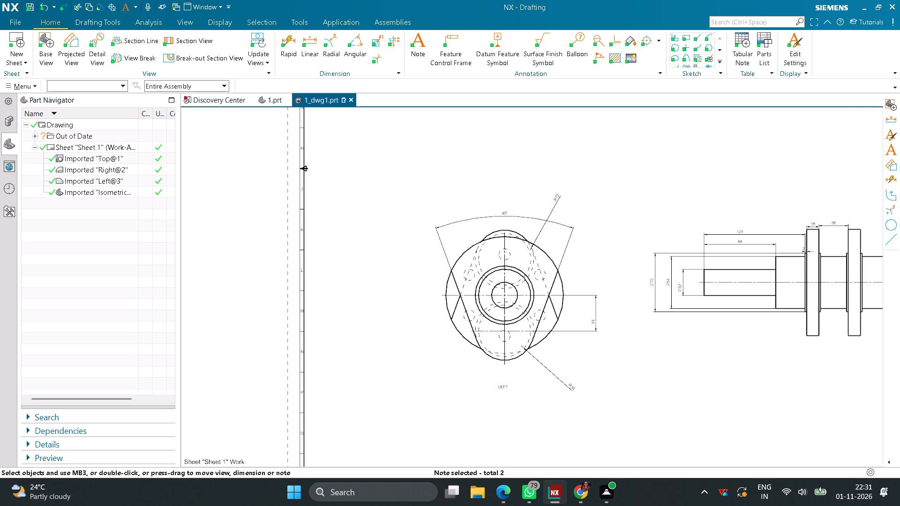
pyautogui.click(502, 387)
pyautogui.scroll(-6, 634, 377)
pyautogui.scroll(4, 739, 378)
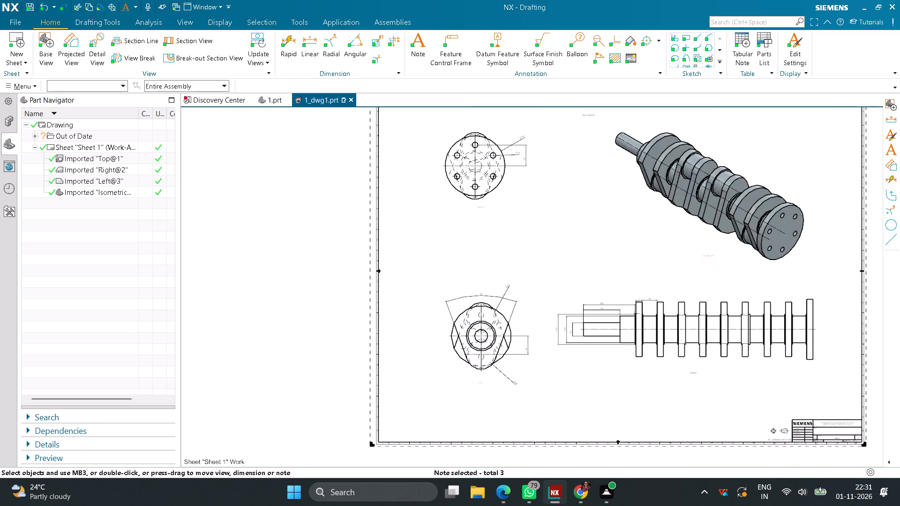
pyautogui.scroll(3, 739, 375)
pyautogui.click(626, 372)
pyautogui.rightClick(626, 371)
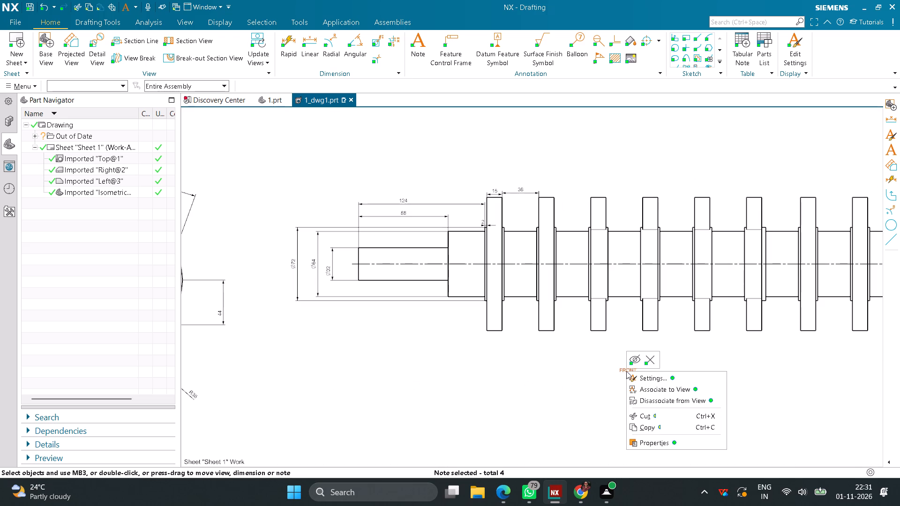
pyautogui.click(651, 379)
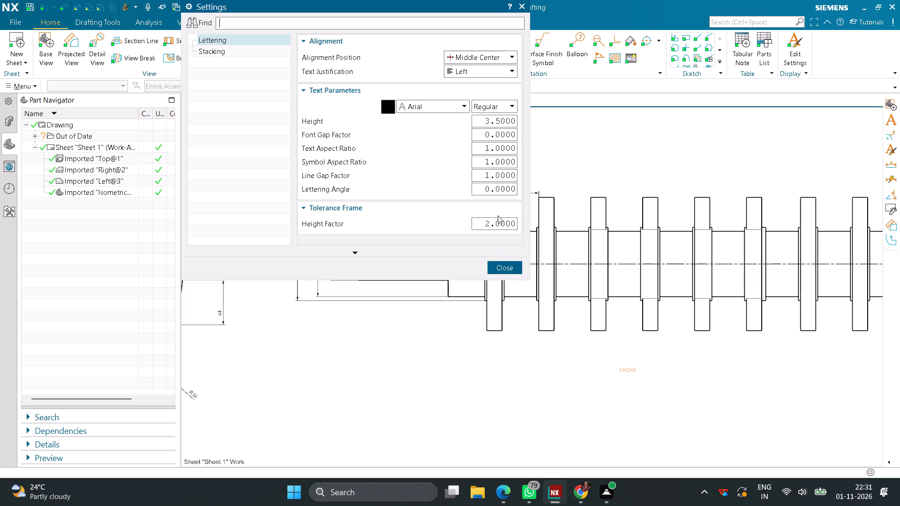
pyautogui.click(510, 107)
pyautogui.click(498, 130)
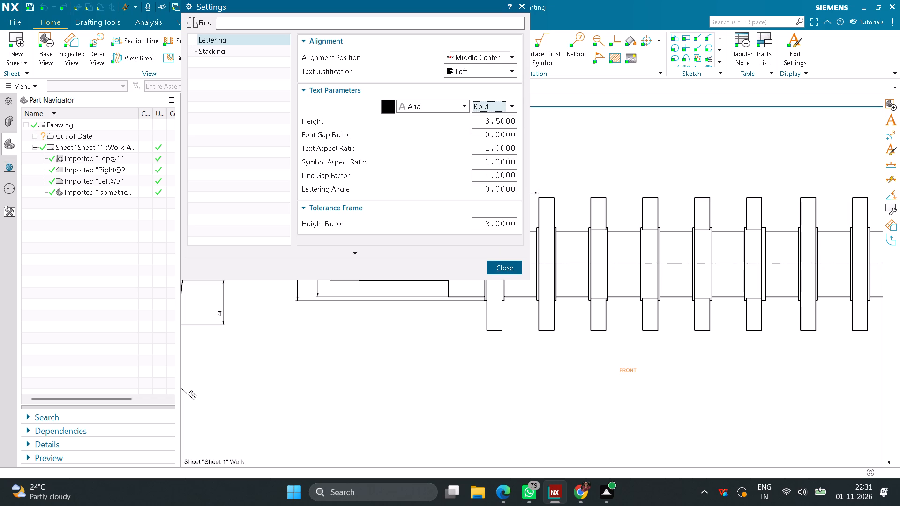
pyautogui.moveTo(484, 123); pyautogui.dragTo(539, 122)
pyautogui.write('12')
pyautogui.press('Return')
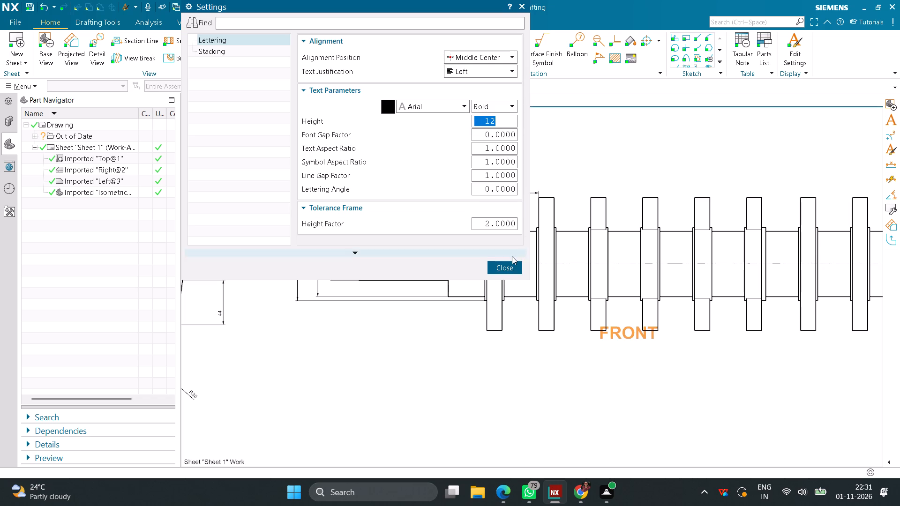
pyautogui.click(510, 266)
# Move the LEFT, FRONT and RIGHT labels down so each sits clear below its view's geometry.
pyautogui.scroll(-2, 529, 278)
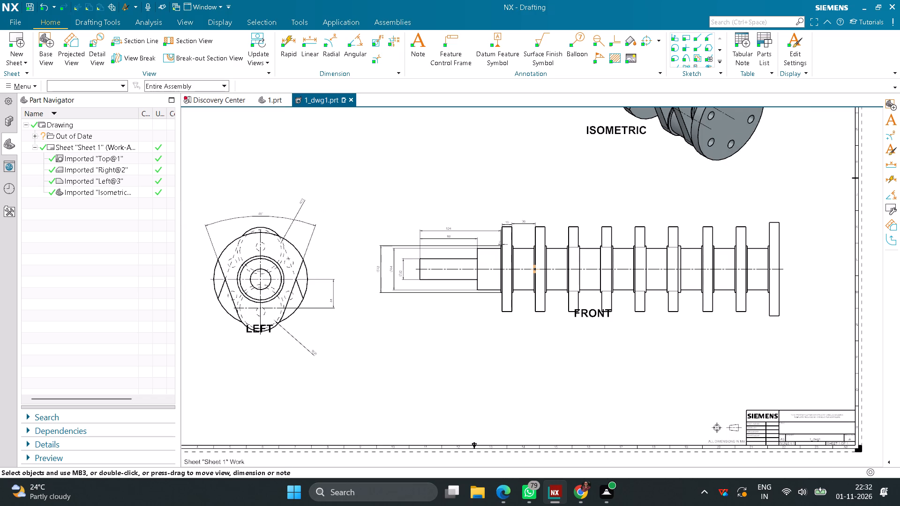
pyautogui.moveTo(268, 330); pyautogui.dragTo(258, 382)
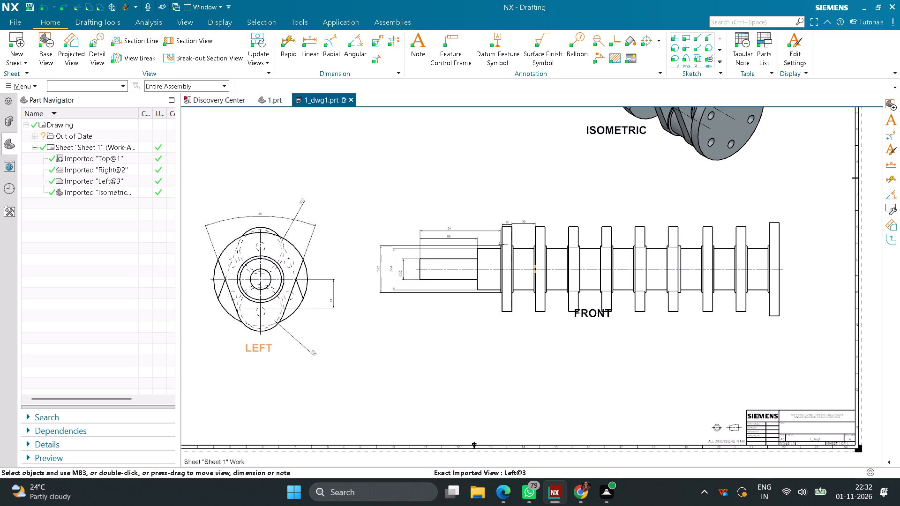
pyautogui.moveTo(258, 382); pyautogui.dragTo(258, 389)
pyautogui.moveTo(593, 316); pyautogui.dragTo(595, 366)
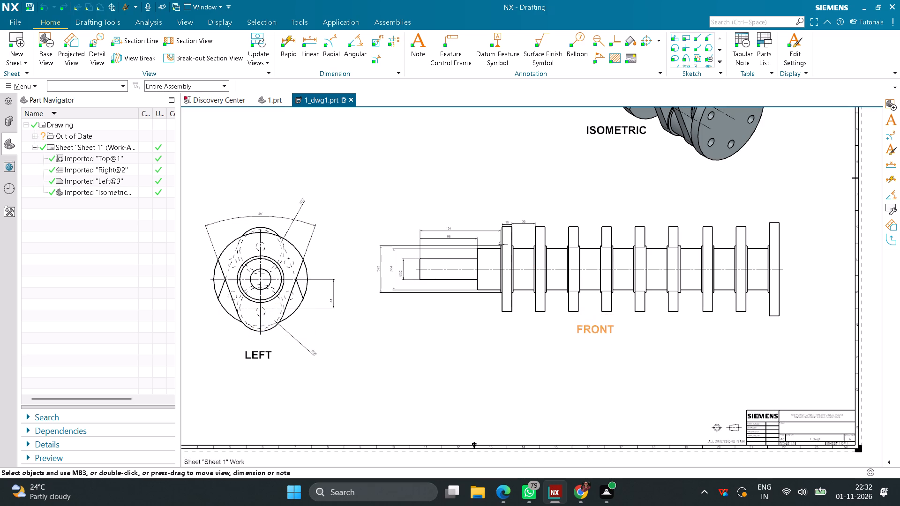
pyautogui.moveTo(595, 366); pyautogui.dragTo(594, 373)
pyautogui.scroll(-4, 473, 251)
pyautogui.scroll(4, 375, 157)
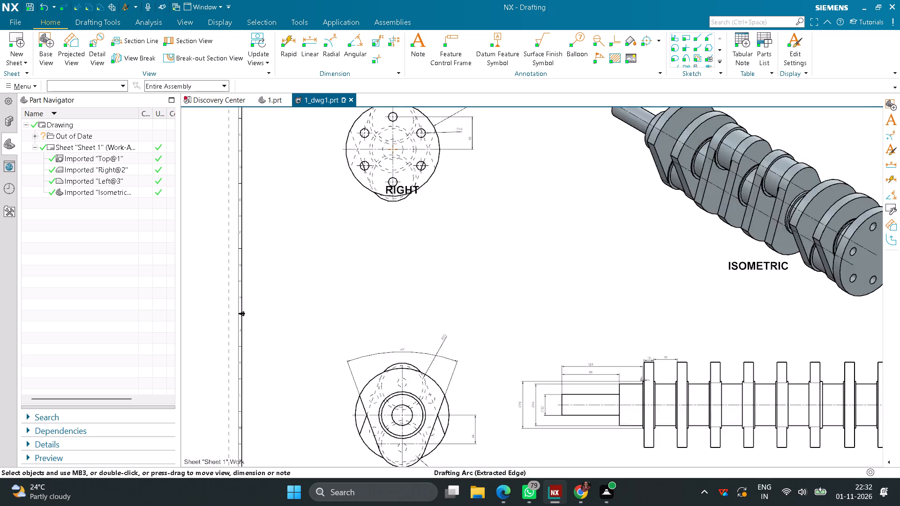
pyautogui.scroll(3, 388, 161)
pyautogui.moveTo(425, 212); pyautogui.dragTo(399, 345)
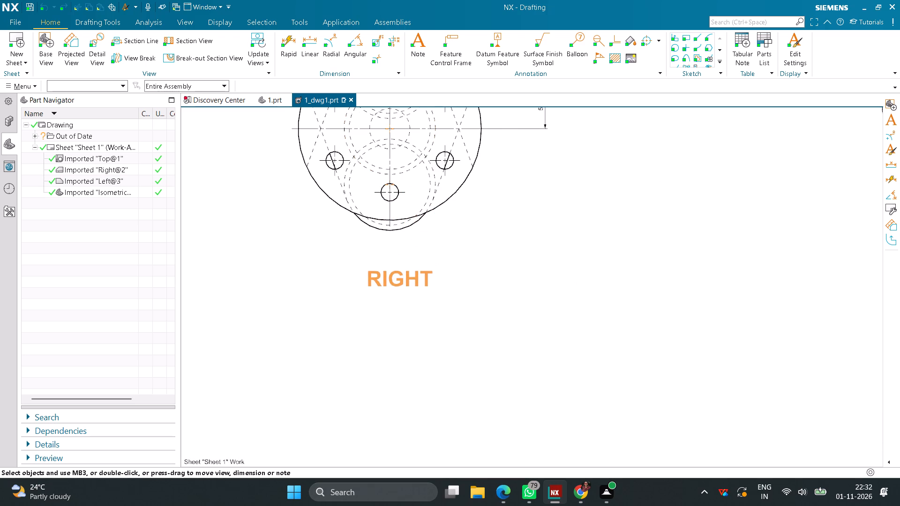
pyautogui.moveTo(399, 345); pyautogui.dragTo(397, 345)
pyautogui.scroll(-7, 507, 277)
pyautogui.scroll(6, 563, 204)
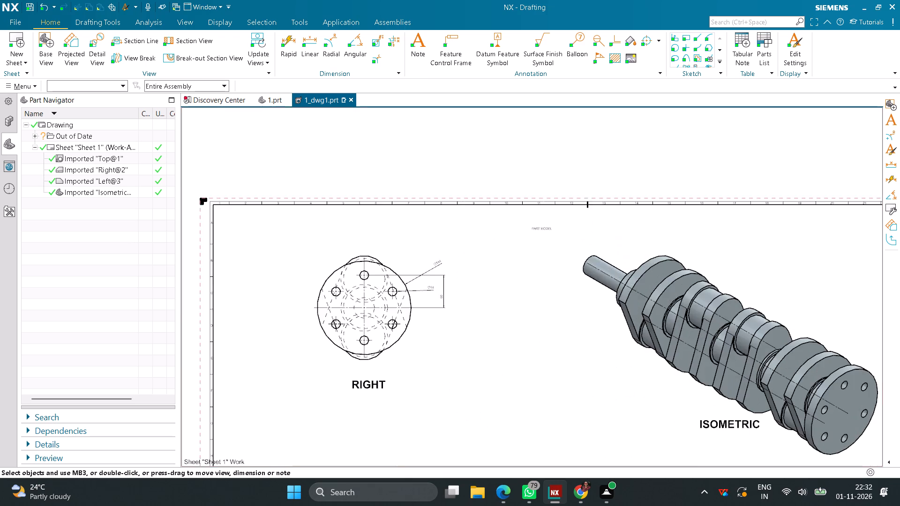
# Format the PART MODEL note as bold italic text with a height of 25.
pyautogui.scroll(1, 562, 205)
pyautogui.click(528, 253)
pyautogui.rightClick(529, 252)
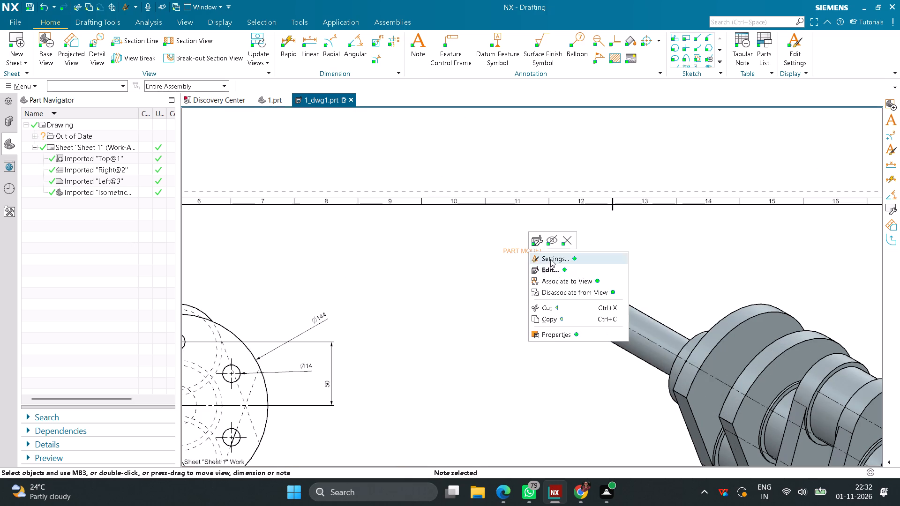
pyautogui.click(550, 259)
pyautogui.click(510, 106)
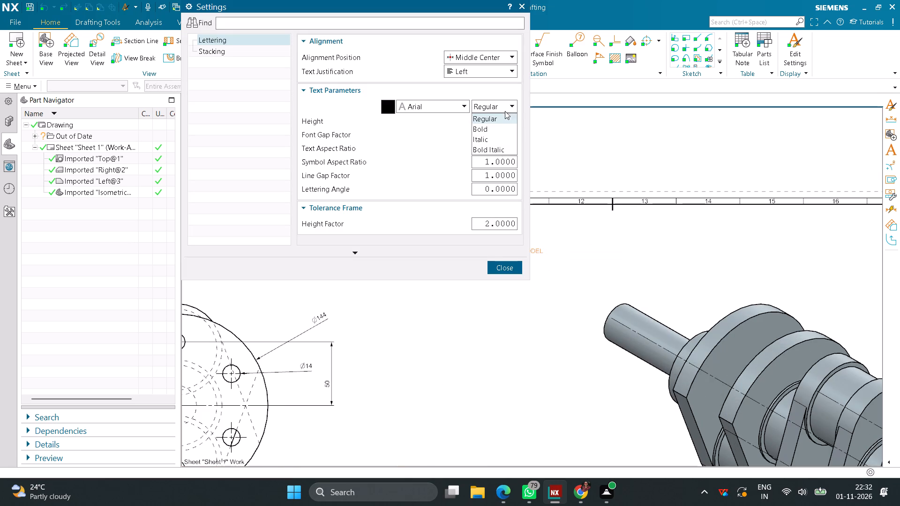
pyautogui.click(484, 153)
pyautogui.moveTo(480, 123); pyautogui.dragTo(523, 117)
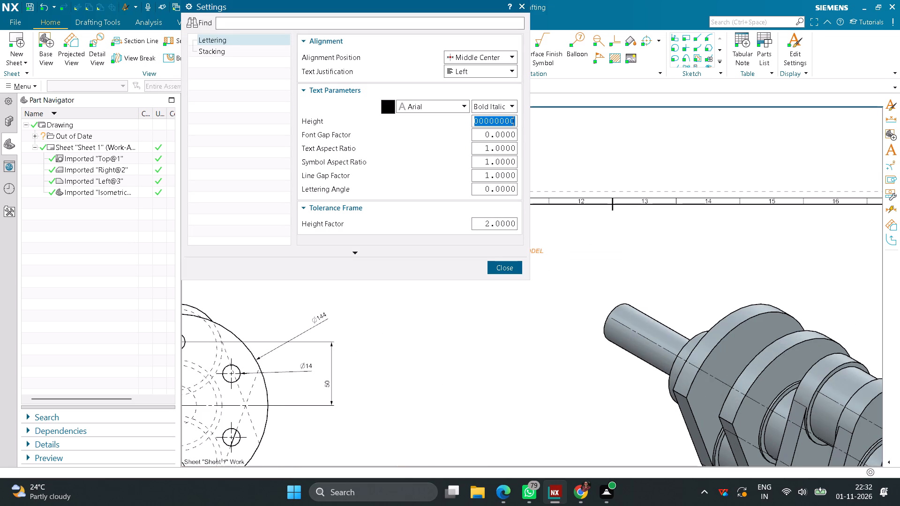
pyautogui.moveTo(523, 117); pyautogui.dragTo(524, 117)
pyautogui.write('25')
pyautogui.press('Return')
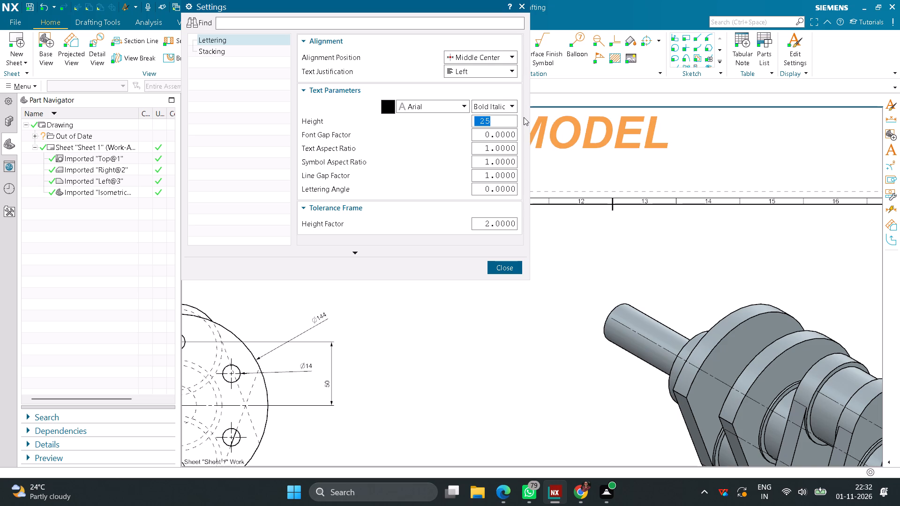
pyautogui.click(503, 266)
# Move the PART MODEL title down inside the sheet's top border, between the RIGHT and ISOMETRIC views.
pyautogui.scroll(-3, 522, 263)
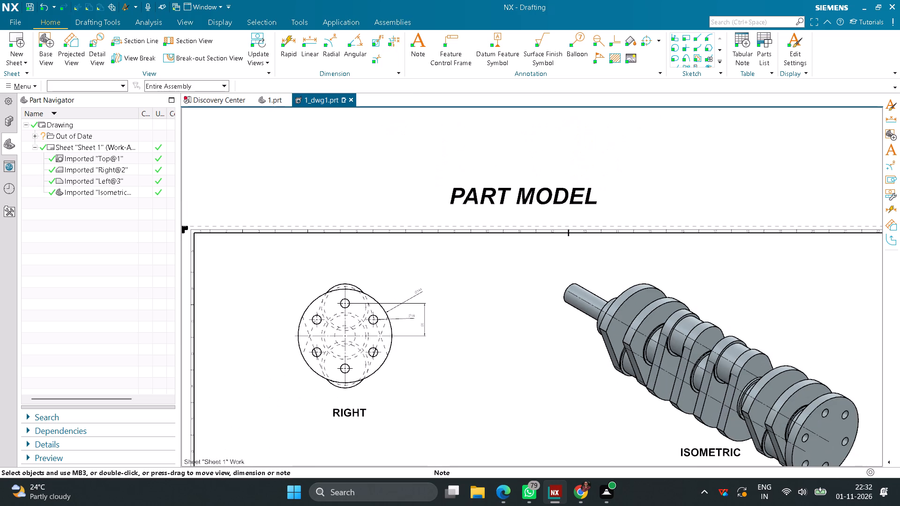
pyautogui.moveTo(522, 196); pyautogui.dragTo(515, 329)
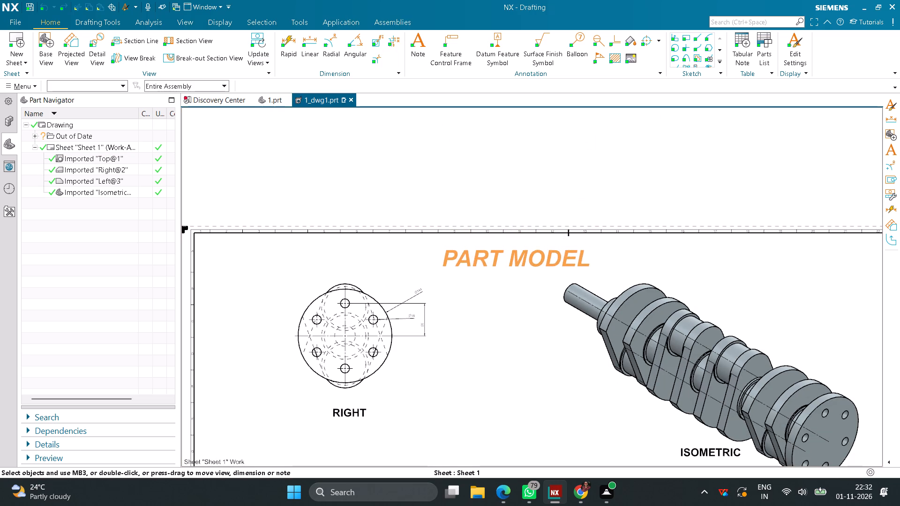
pyautogui.moveTo(515, 329); pyautogui.dragTo(515, 330)
# Save the drawing as 1_dwg1.prt in the internship folder.
pyautogui.scroll(-6, 516, 333)
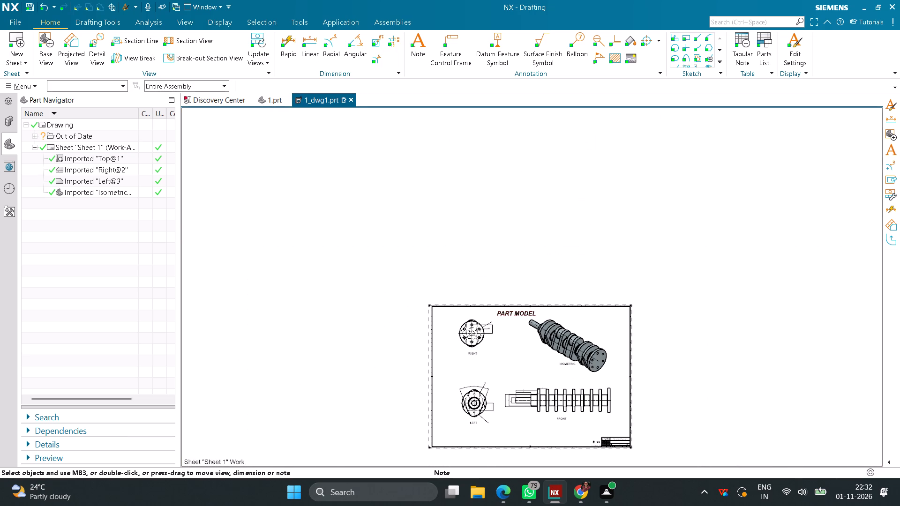
pyautogui.moveTo(490, 373); pyautogui.dragTo(480, 280, button='middle')
pyautogui.moveTo(488, 272); pyautogui.dragTo(414, 285, button='middle')
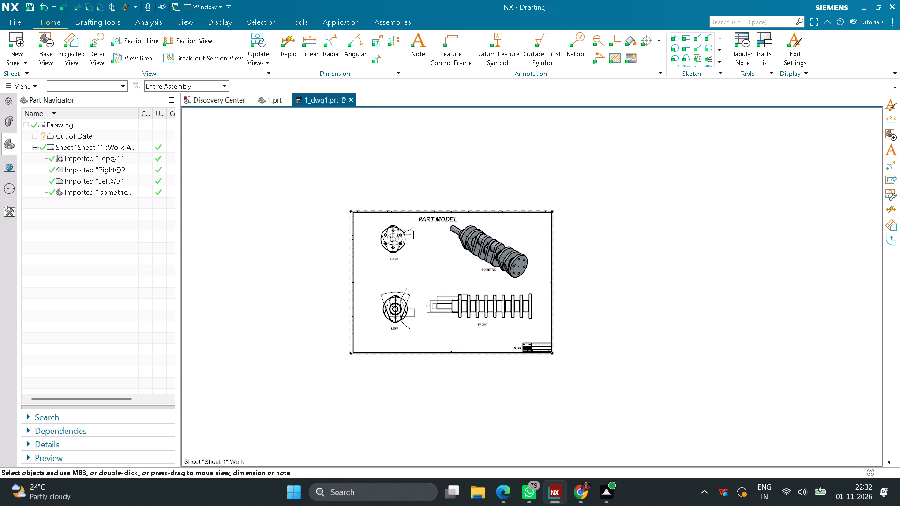
pyautogui.moveTo(420, 276); pyautogui.dragTo(528, 265, button='middle')
pyautogui.moveTo(420, 276); pyautogui.dragTo(528, 265, button='right')
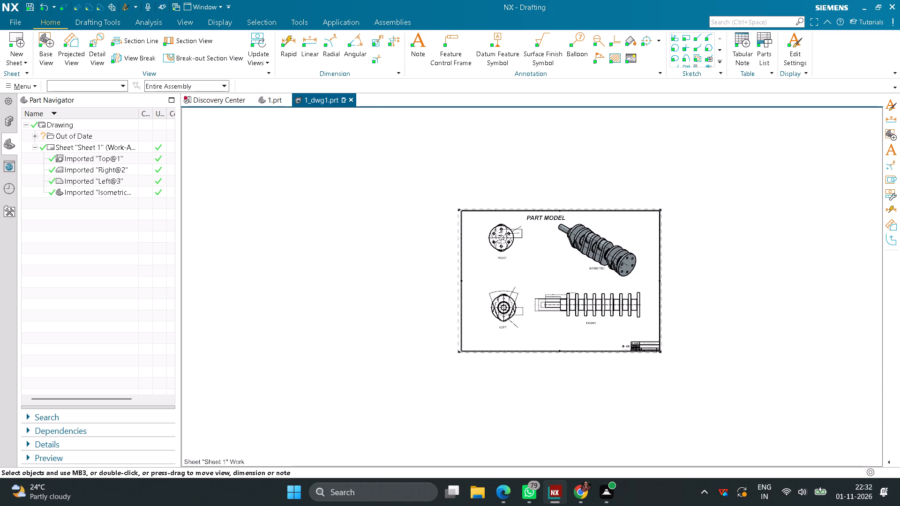
pyautogui.click(15, 19)
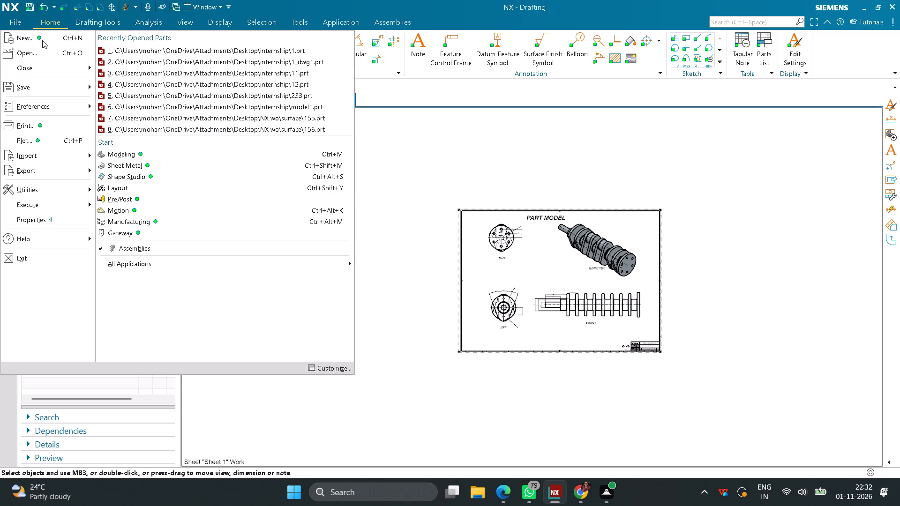
pyautogui.click(41, 91)
pyautogui.click(137, 43)
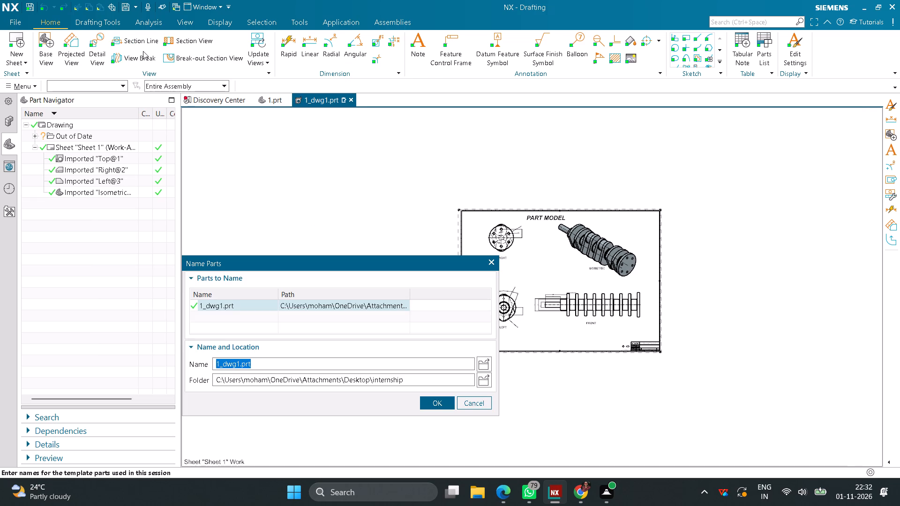
pyautogui.click(437, 407)
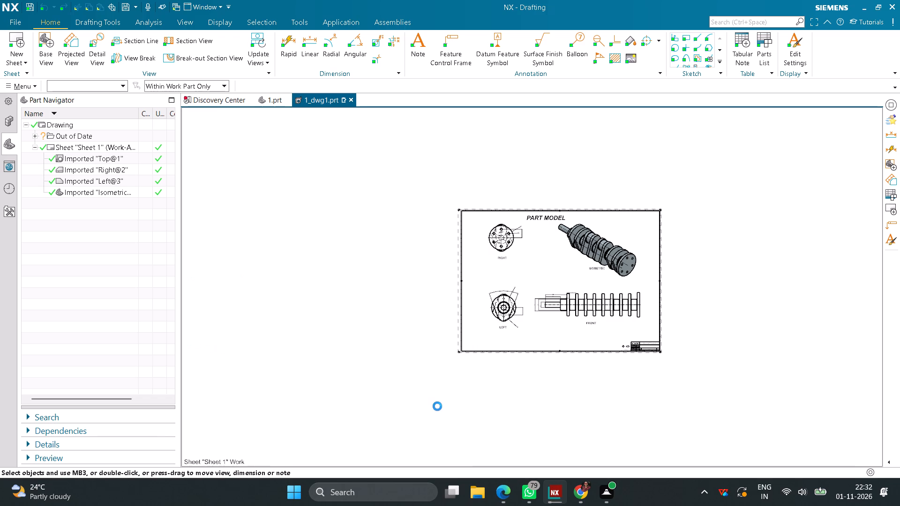
# Close the 1_dwg1.prt drawing together with its 1.prt model.
pyautogui.click(343, 97)
pyautogui.click(469, 267)
pyautogui.click(468, 263)
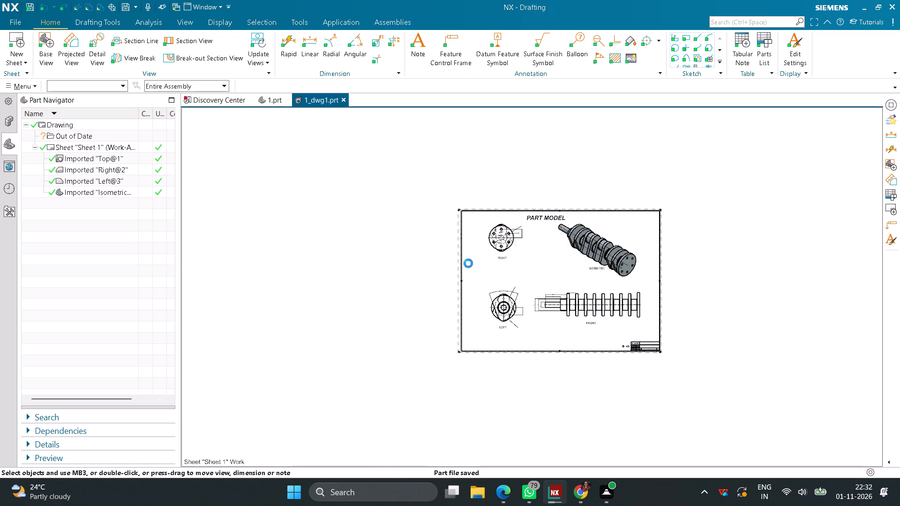
# Stop the journal recording.
pyautogui.click(128, 23)
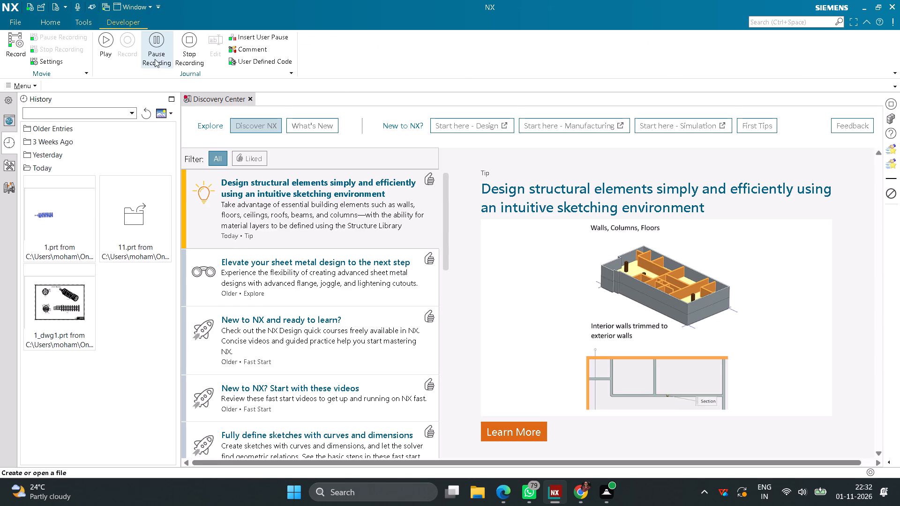
pyautogui.click(179, 43)
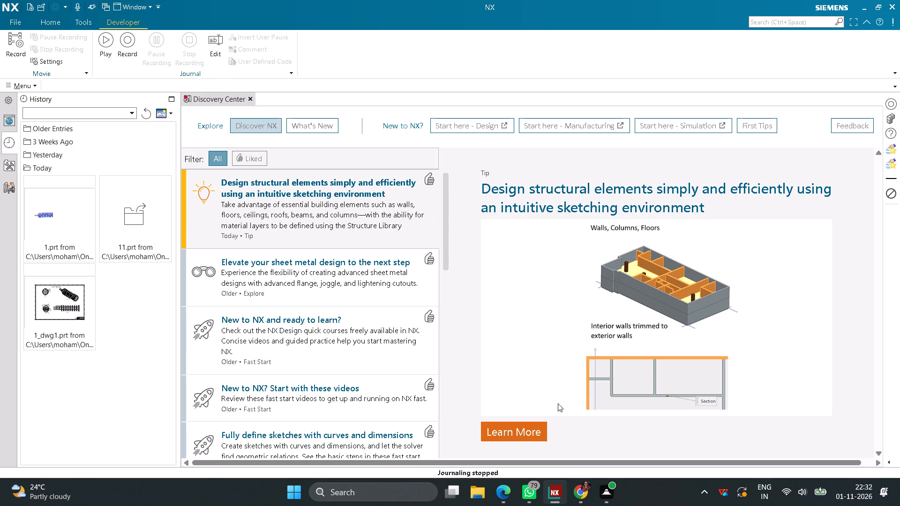